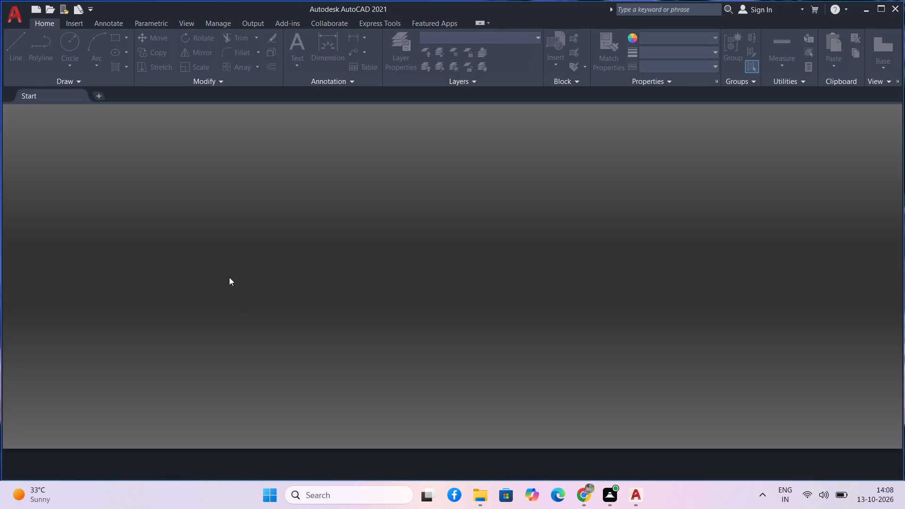
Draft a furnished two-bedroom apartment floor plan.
Start a new blank drawing.
double_click(176, 206)
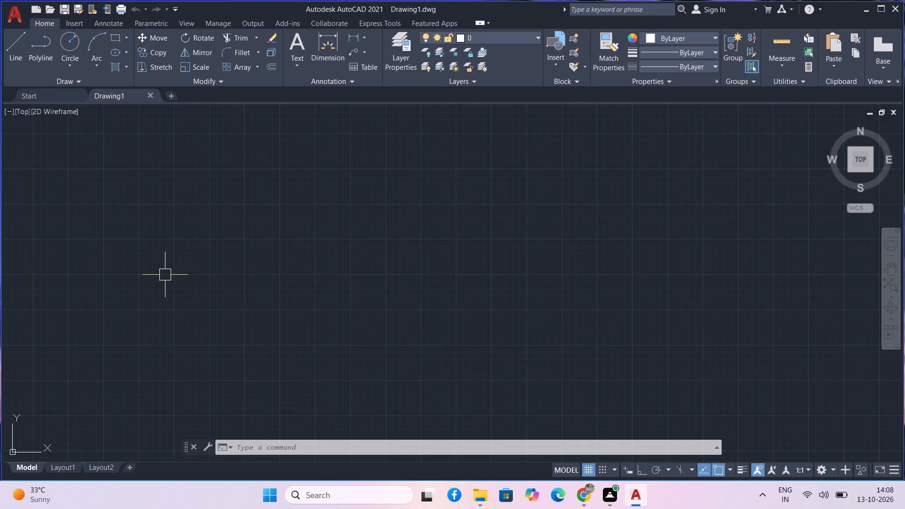
Review the drawing units settings, including length type, precision and insertion scale, without changing them.
type("un")
key("space")
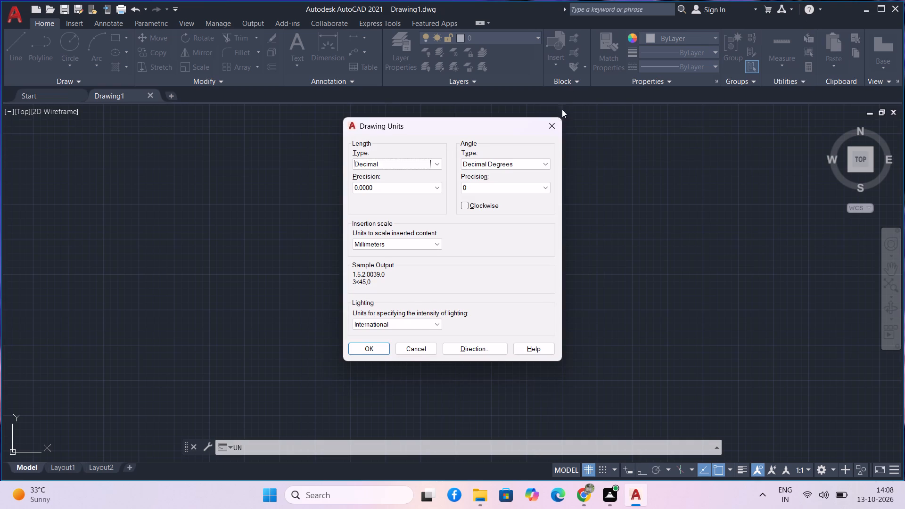
left_click(561, 125)
Minimize the AutoCAD window.
left_click(872, 5)
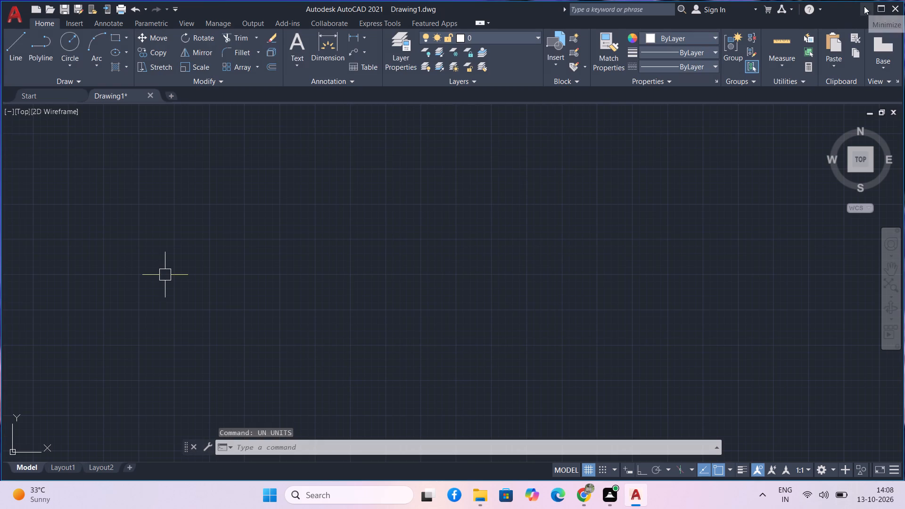
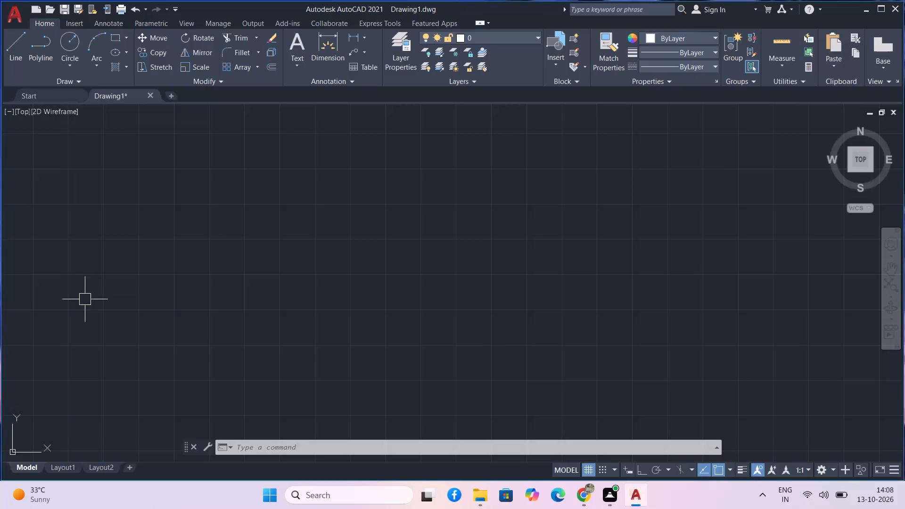
Set the drawing units to Engineering length type, 0'-0" precision and Inches as the insertion scale.
type("un")
key("space")
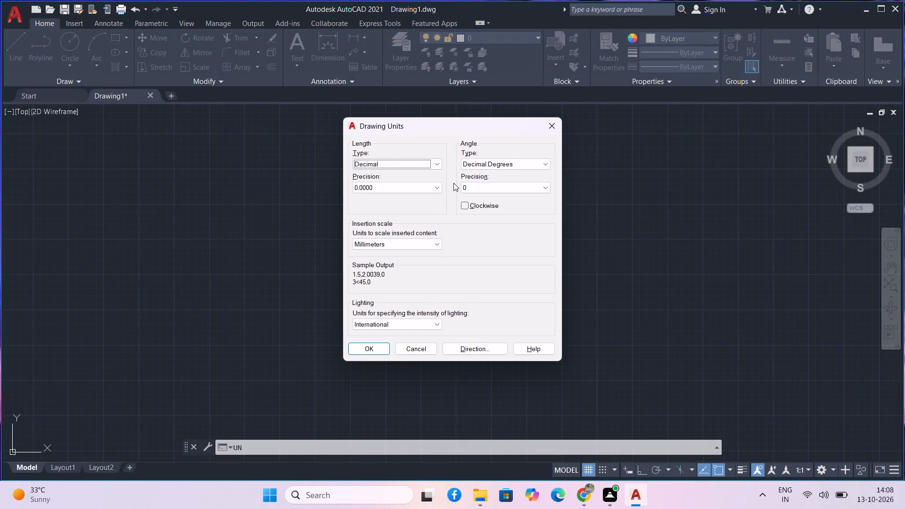
left_click(436, 162)
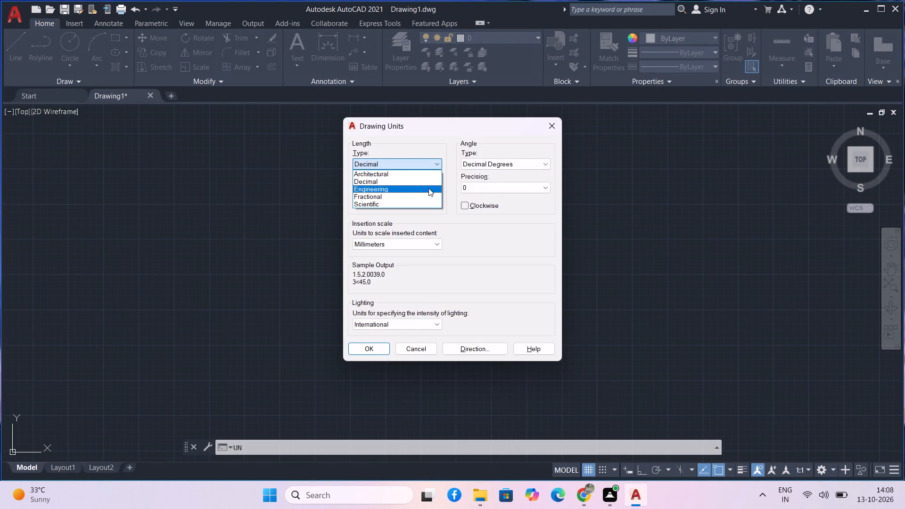
left_click(428, 188)
left_click(424, 183)
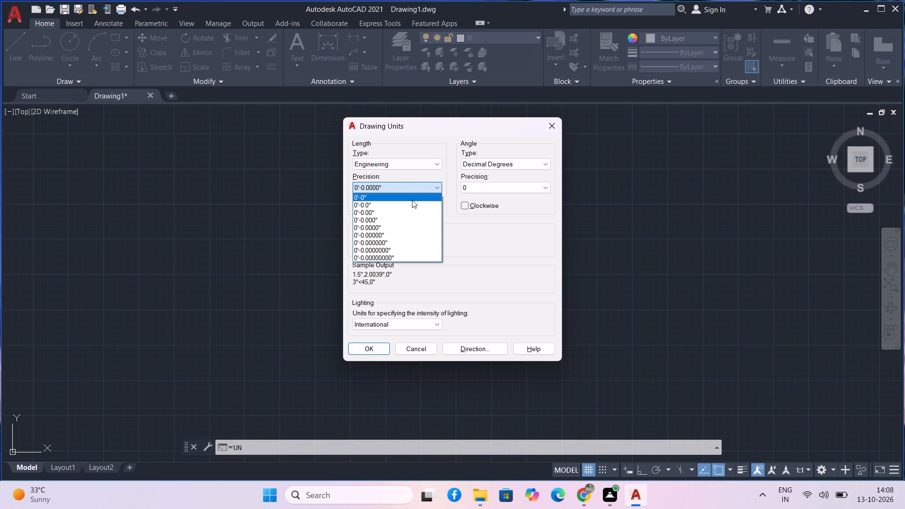
left_click(412, 200)
left_click(432, 243)
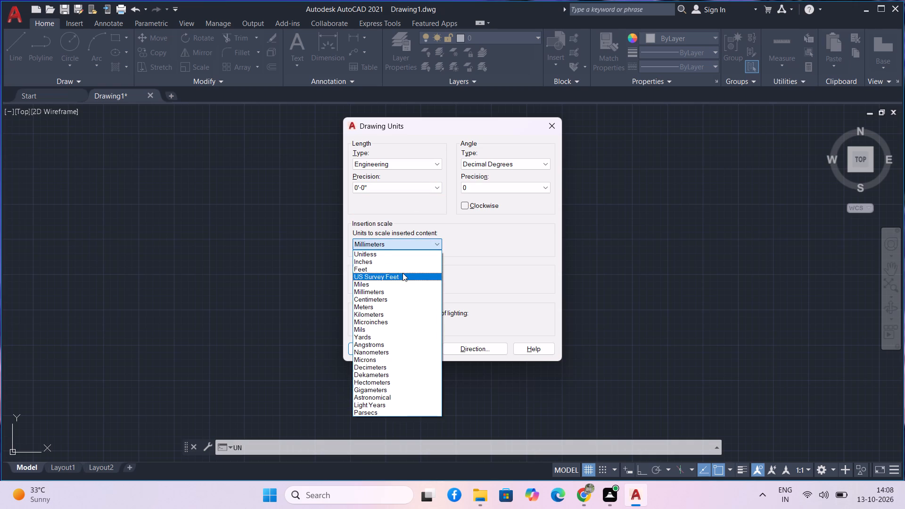
left_click(401, 263)
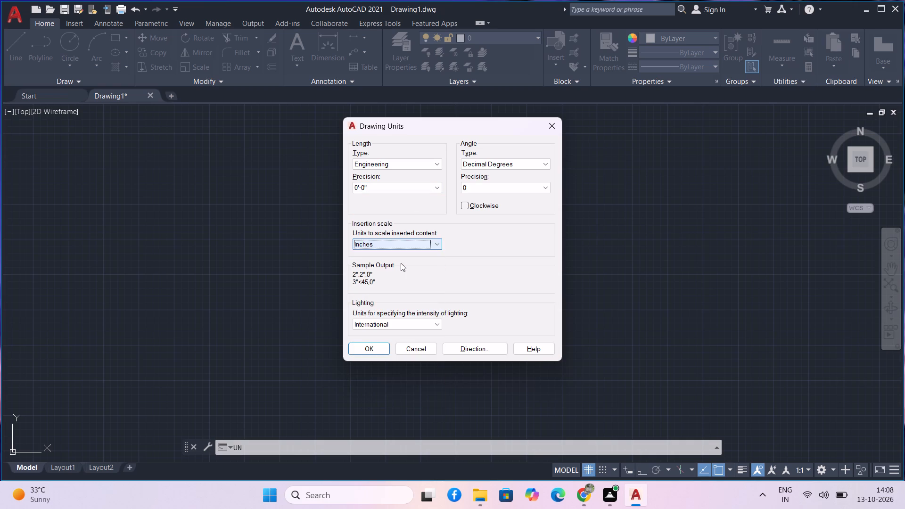
left_click(362, 353)
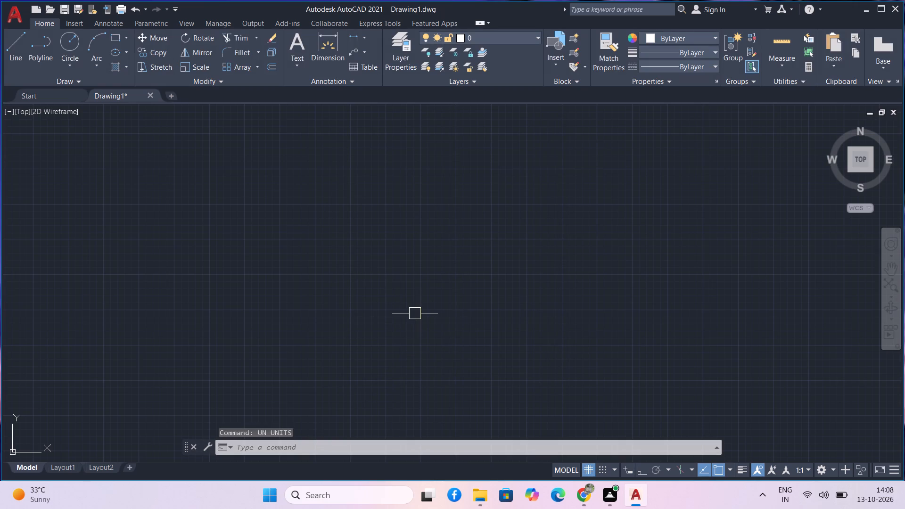
Modify the ISO-25 dimension style's primary units to Engineering format, 0'-0" precision and a 4" round-off.
type("d")
key("space")
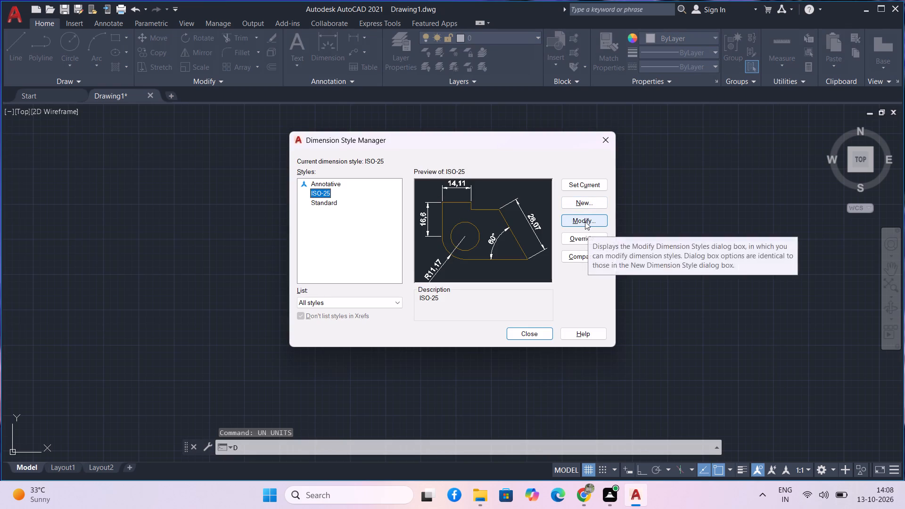
left_click(585, 222)
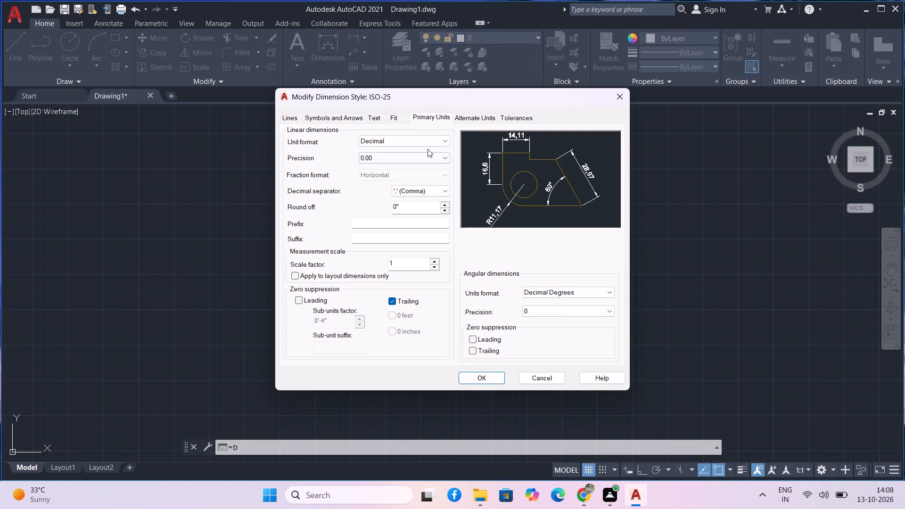
left_click(409, 146)
left_click(404, 166)
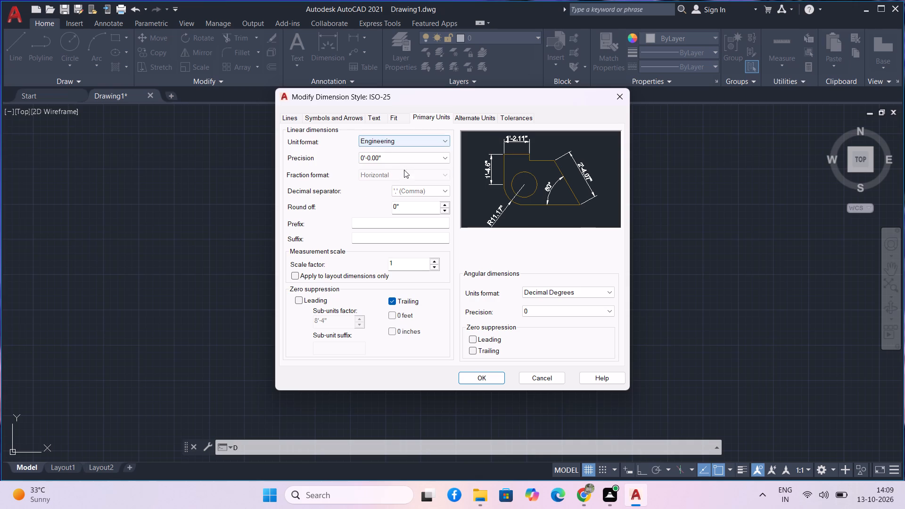
left_click(392, 157)
left_click(394, 170)
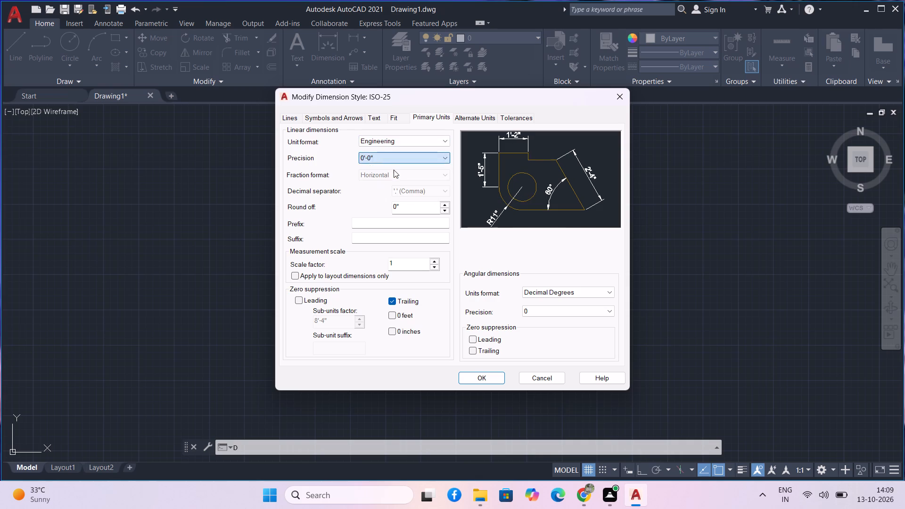
left_click(404, 213)
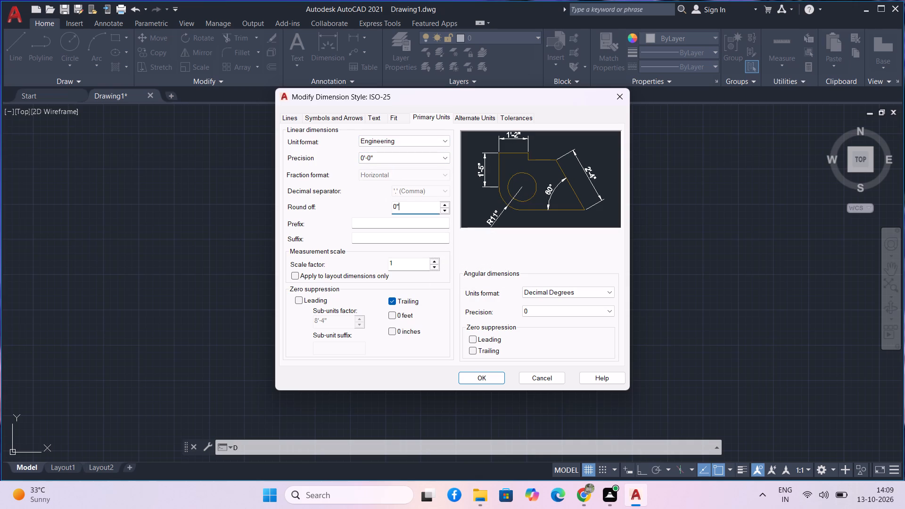
key("BackSpace")
key("BackSpace")
key("BackSpace")
key("BackSpace")
key("4")
key("Return")
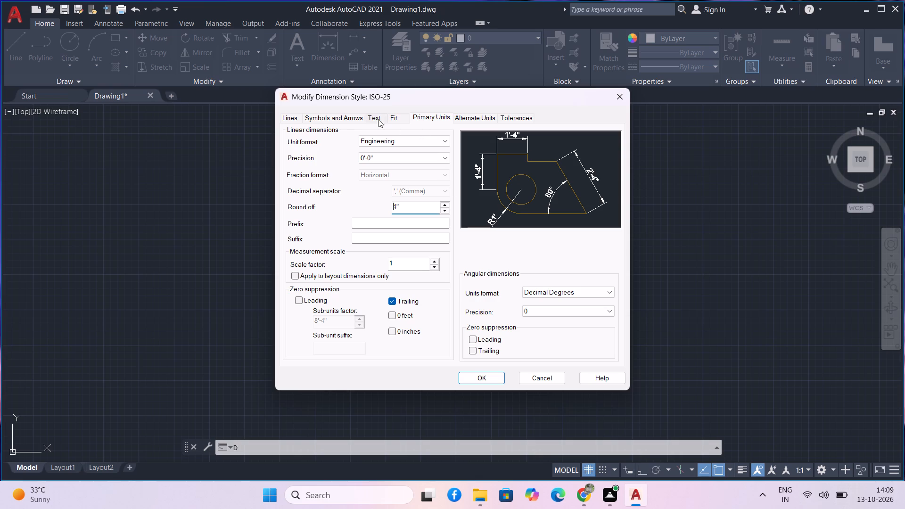
Set the dimension style's text height to 4".
left_click(379, 118)
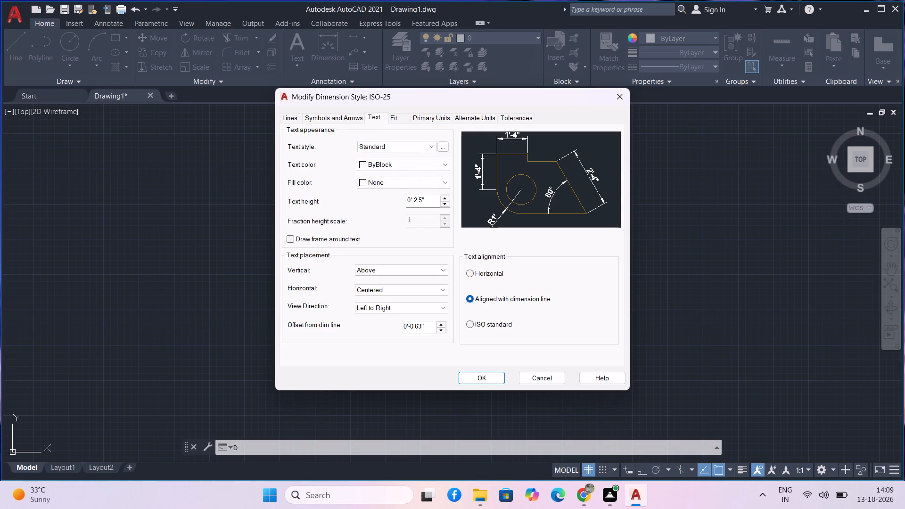
left_click(429, 203)
key("BackSpace")
key("BackSpace")
key("BackSpace")
key("BackSpace")
key("BackSpace")
key("BackSpace")
key("BackSpace")
key("BackSpace")
key("BackSpace")
key("BackSpace")
key("BackSpace")
key("BackSpace")
key("BackSpace")
key("BackSpace")
key("BackSpace")
key("BackSpace")
key("BackSpace")
key("4")
key("Return")
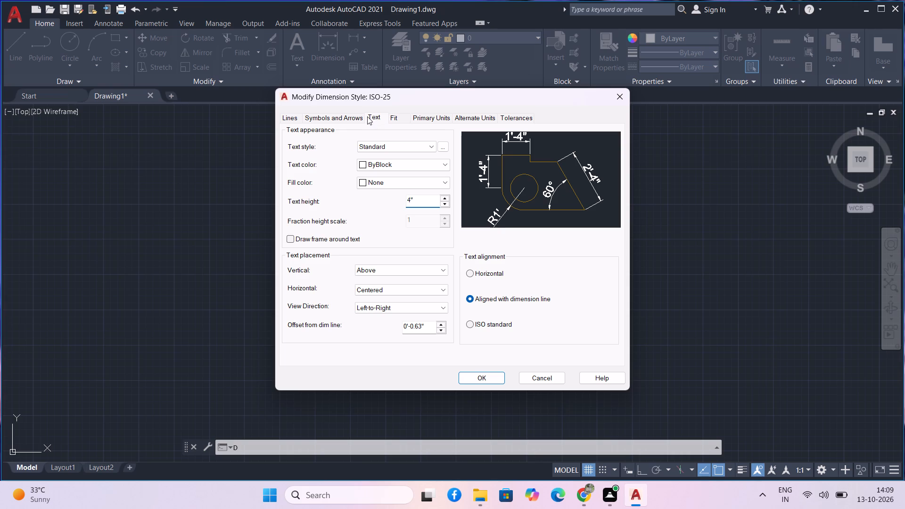
Set the dimension style's arrow size to 4", then save the style changes and close the Dimension Style Manager.
left_click(353, 116)
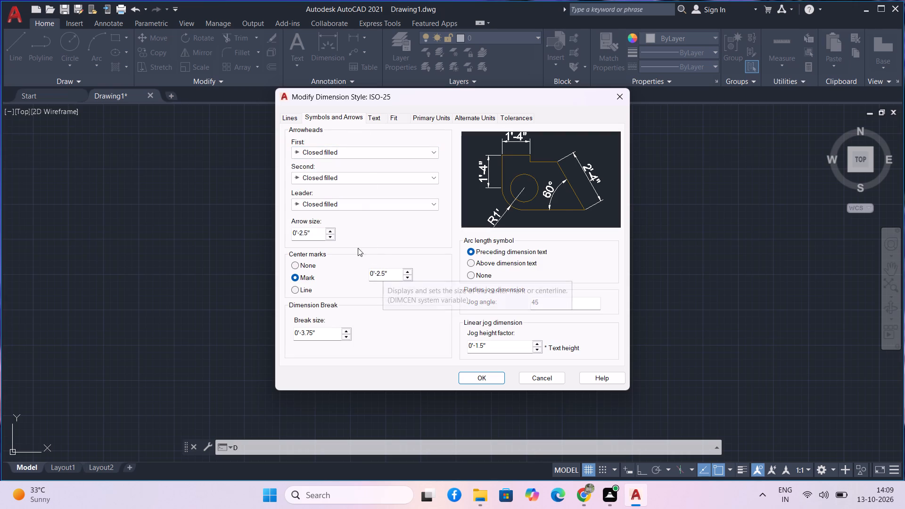
left_click(319, 231)
key("BackSpace")
key("BackSpace")
key("BackSpace")
key("BackSpace")
key("BackSpace")
key("BackSpace")
key("BackSpace")
key("BackSpace")
key("BackSpace")
key("BackSpace")
key("BackSpace")
key("BackSpace")
key("BackSpace")
key("BackSpace")
key("BackSpace")
key("BackSpace")
key("BackSpace")
key("BackSpace")
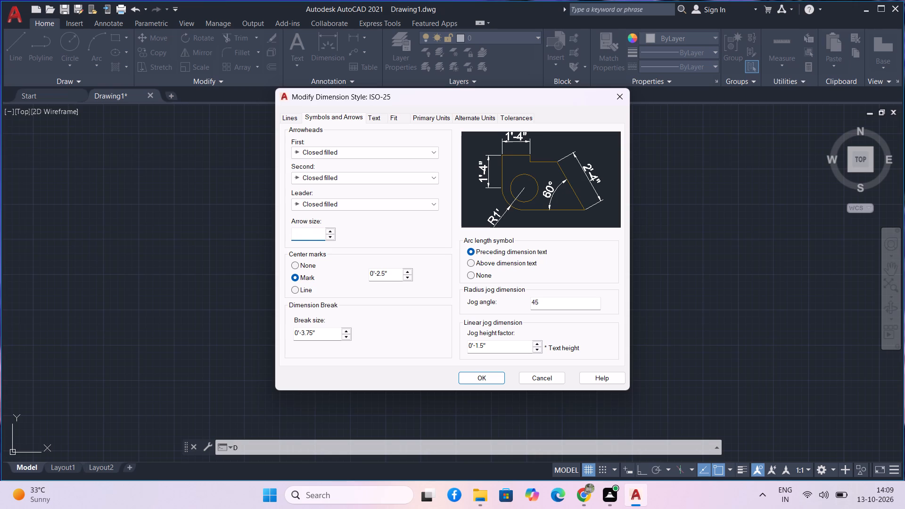
key("4")
key("Return")
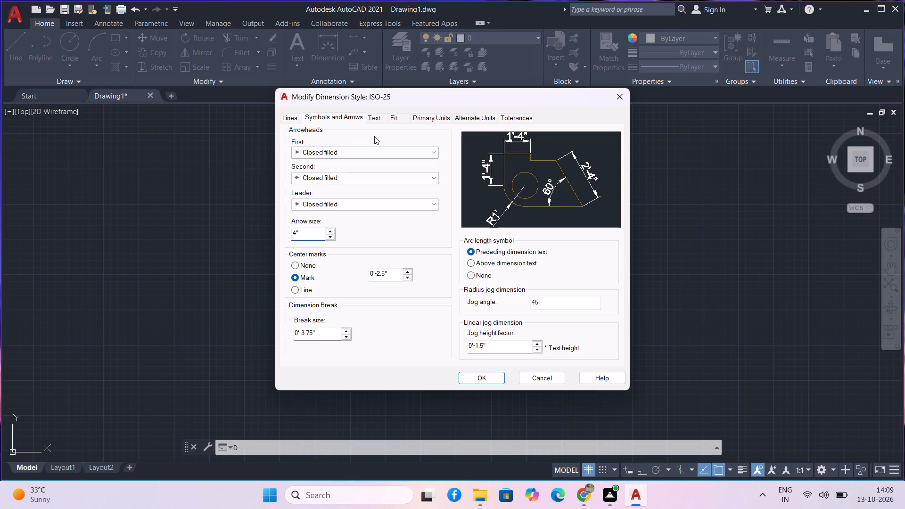
left_click(381, 120)
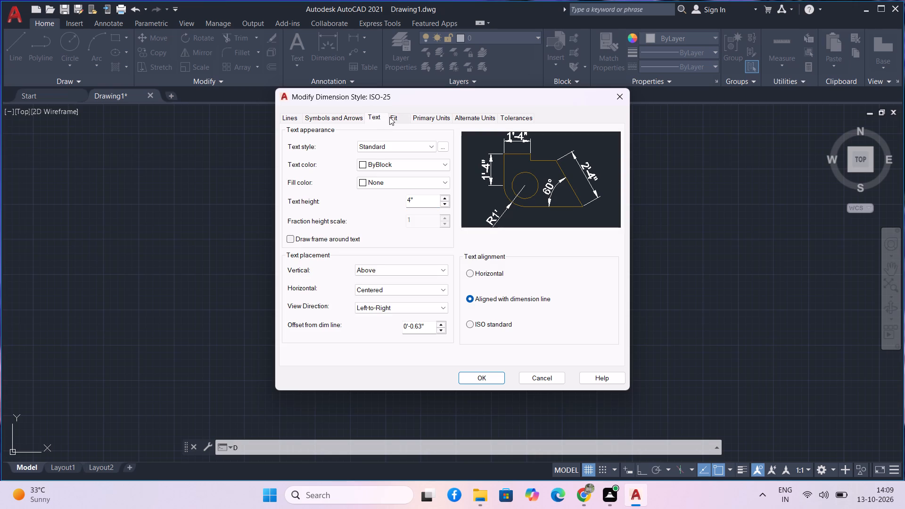
left_click(394, 117)
left_click(430, 117)
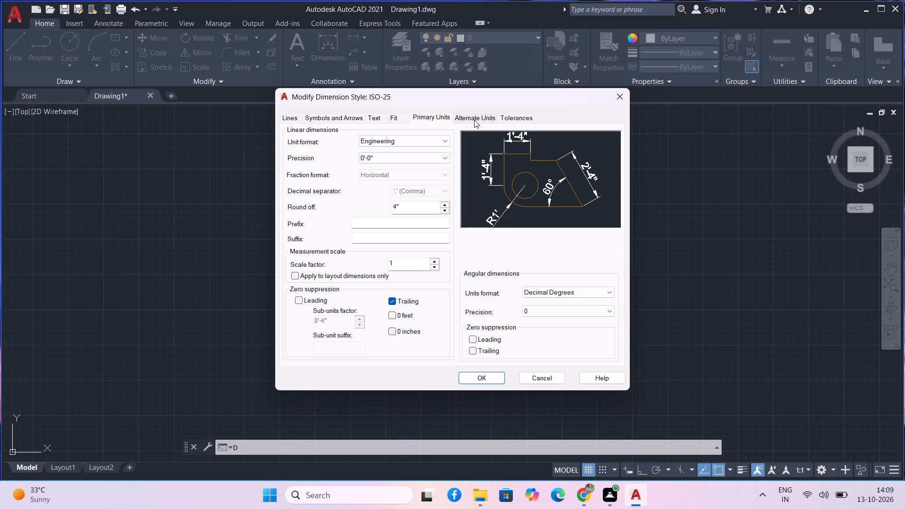
left_click(485, 374)
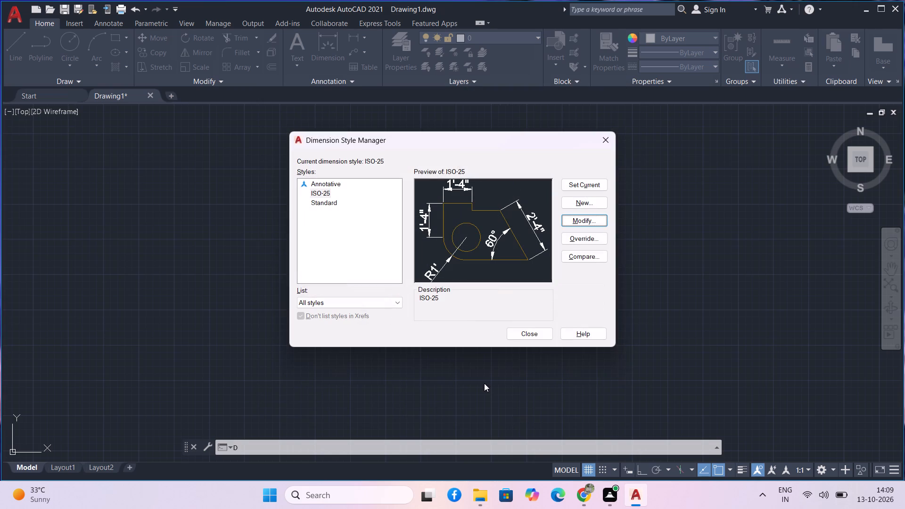
left_click(543, 337)
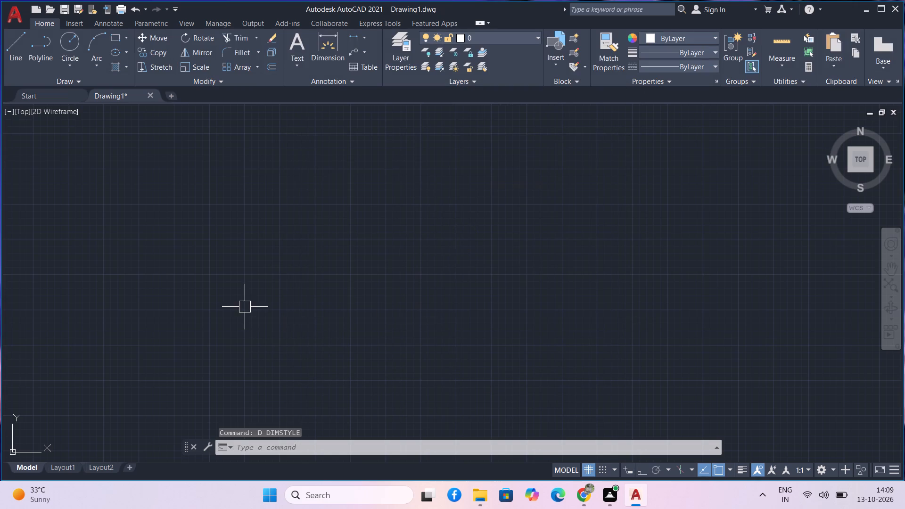
Draw a rectangle by dimensions, 40' long and 40' wide, in the empty drawing area.
type("rec")
key("space")
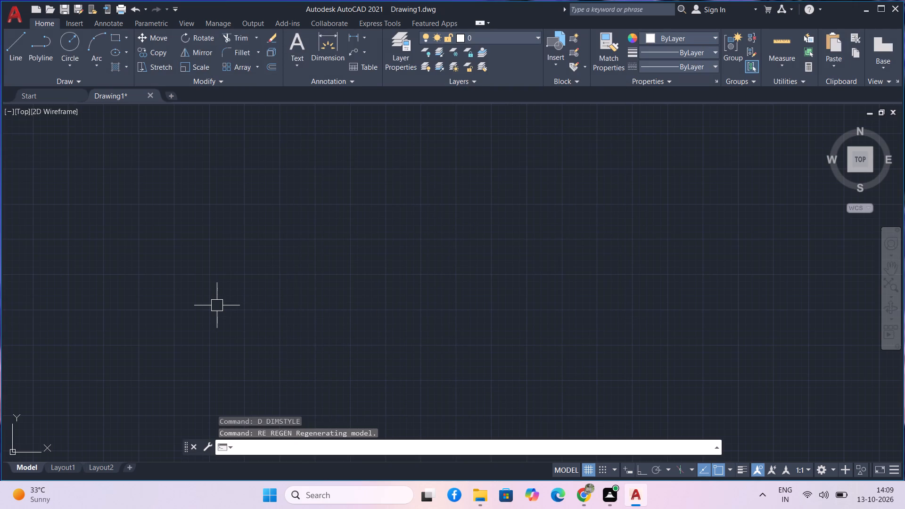
type("re")
key("c")
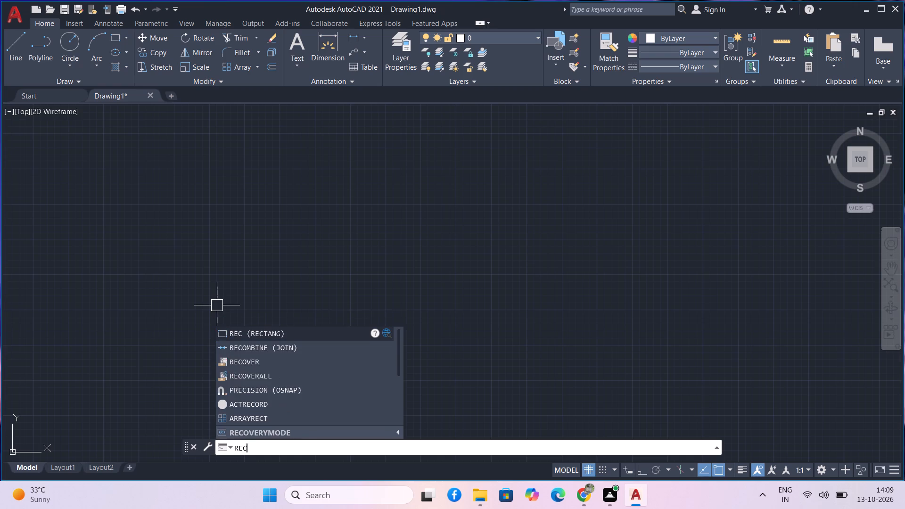
key("space")
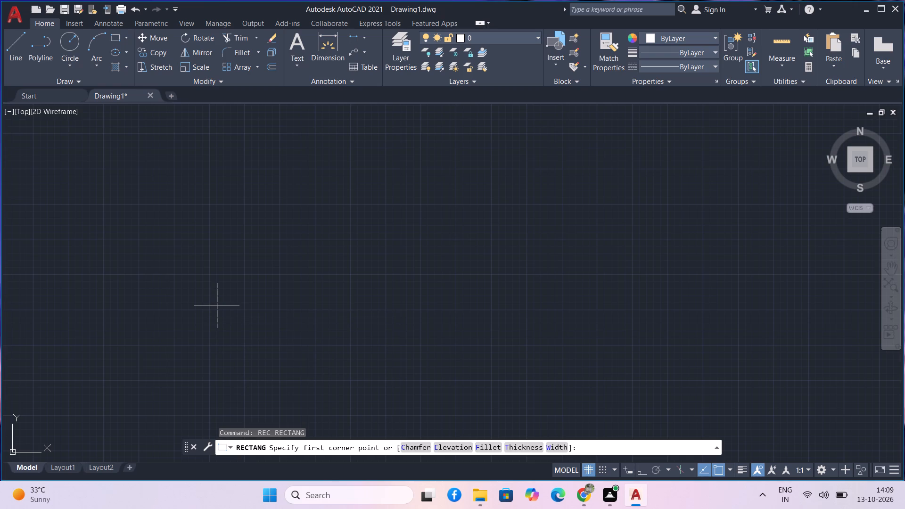
left_click(173, 279)
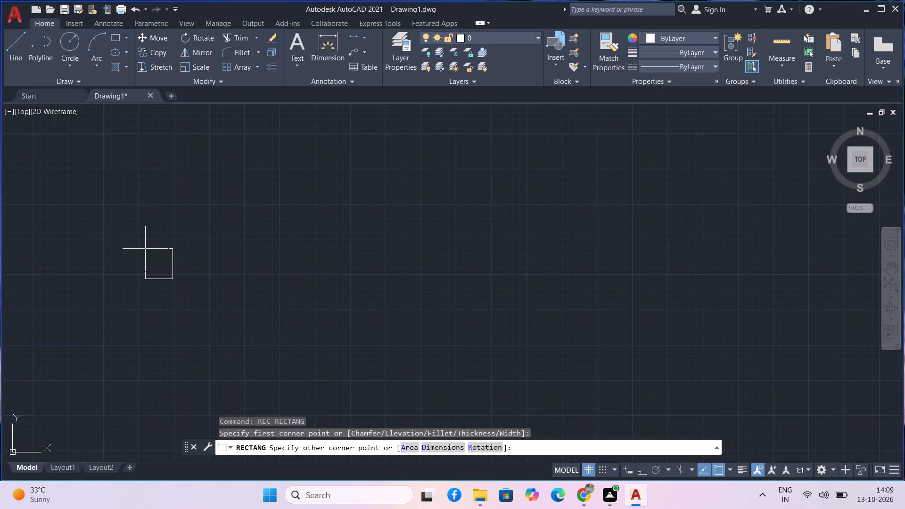
type("d")
key("space")
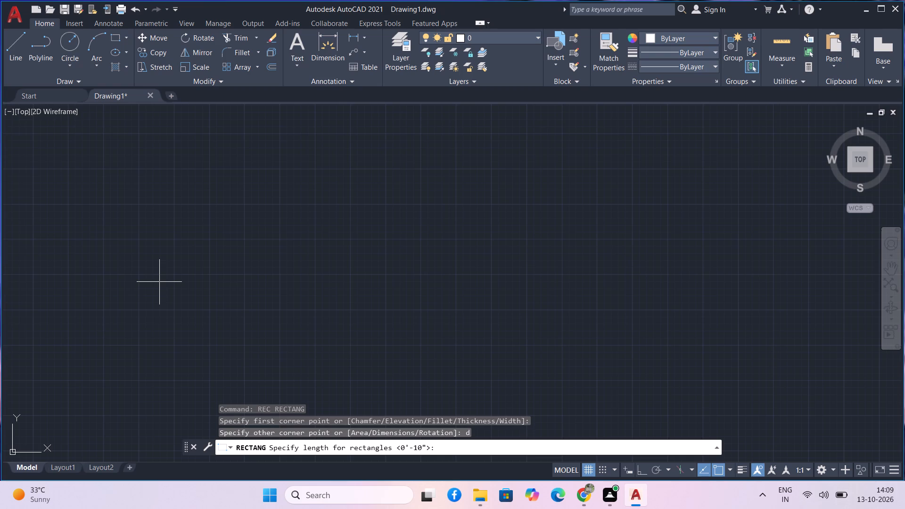
key("4")
type("0'")
key("Return")
key("1")
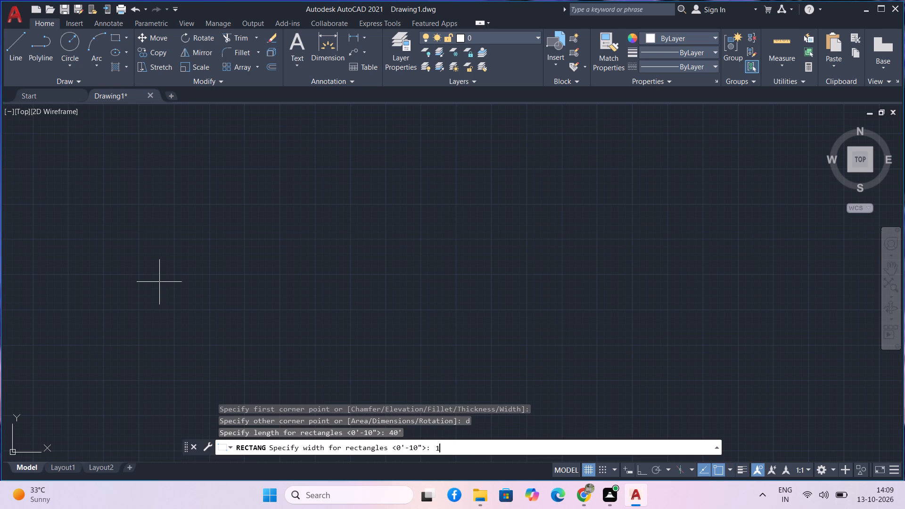
key("BackSpace")
type("44")
key("BackSpace")
type("0'")
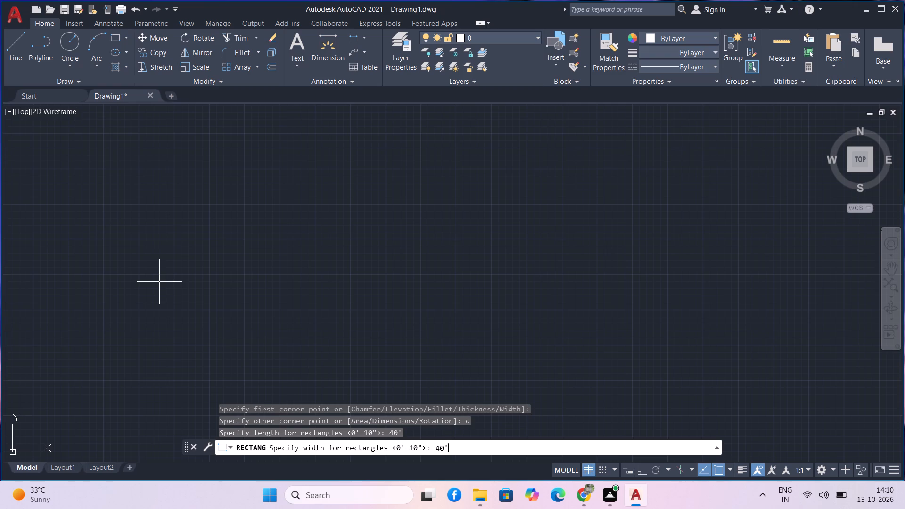
key("Return")
left_click(159, 282)
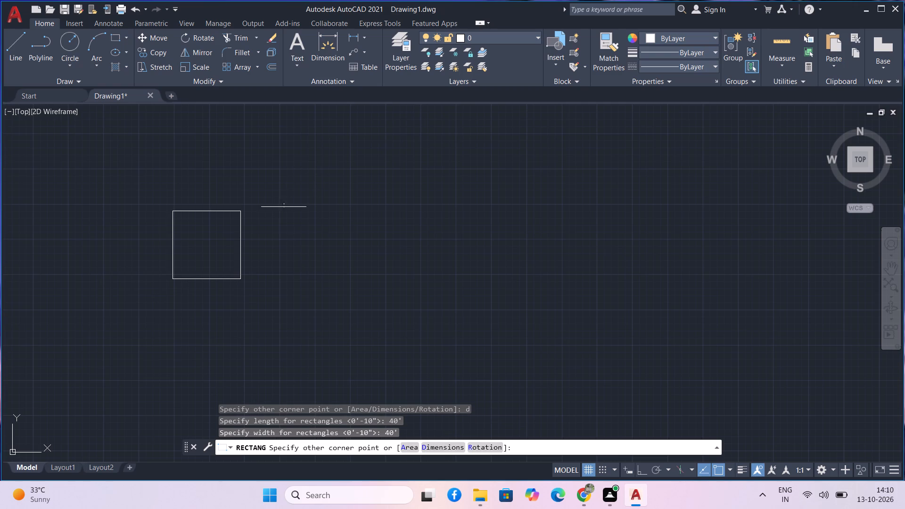
left_click(267, 242)
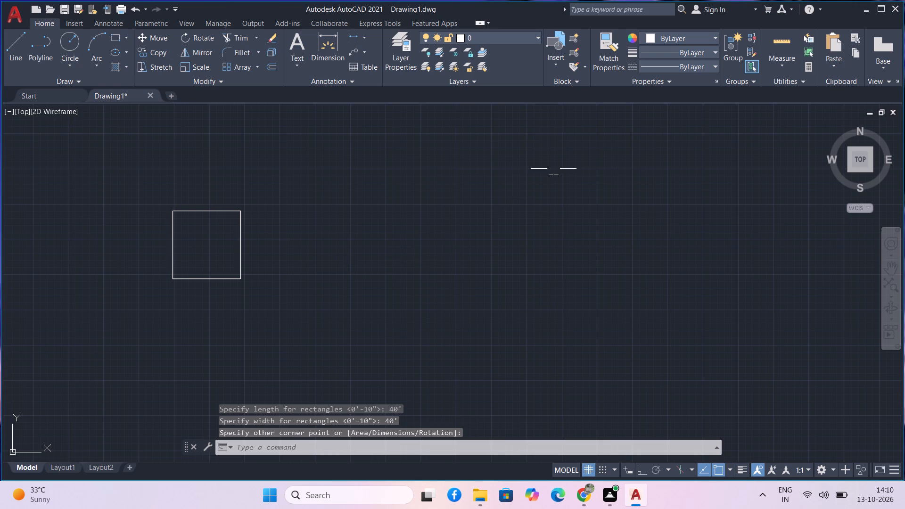
Measure the side lengths of the square outline.
left_click(779, 51)
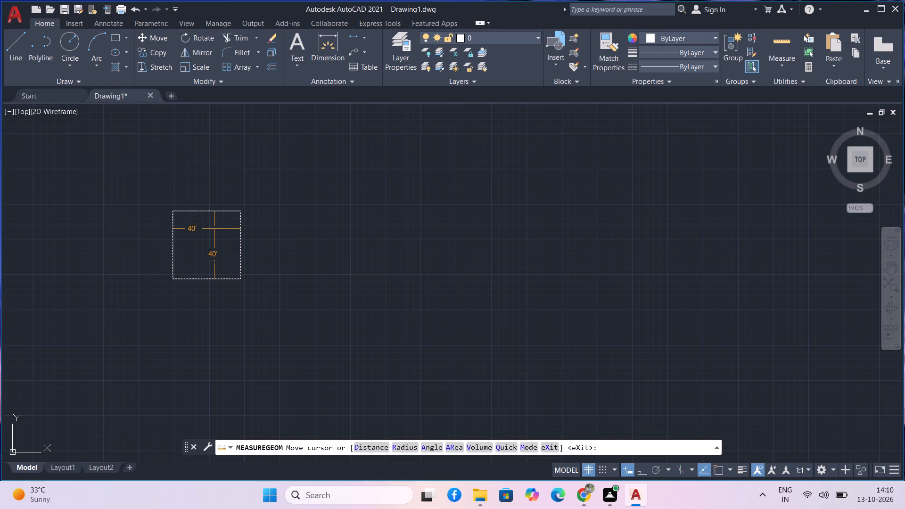
key("space")
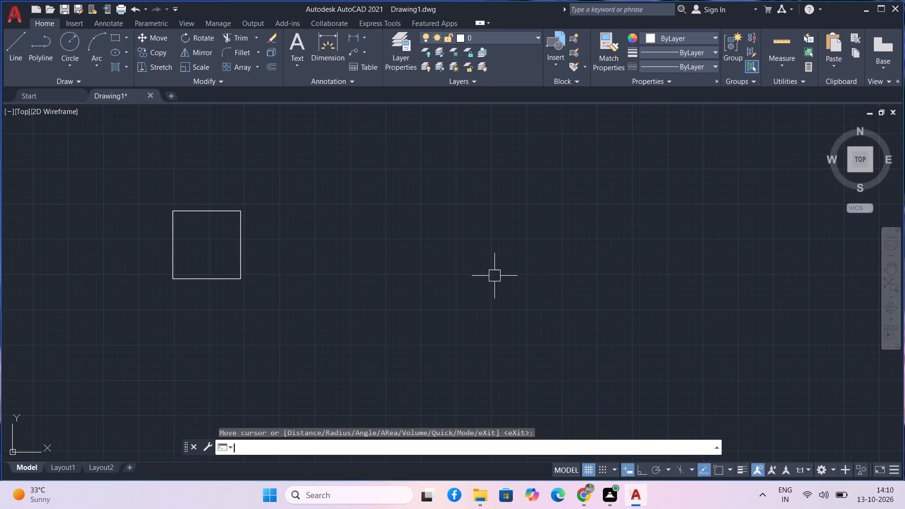
Move the 40' square outline by its upper-right corner to a new spot lower in the drawing, just above the X axis.
left_click_drag(341, 307, 306, 281)
left_click(193, 193)
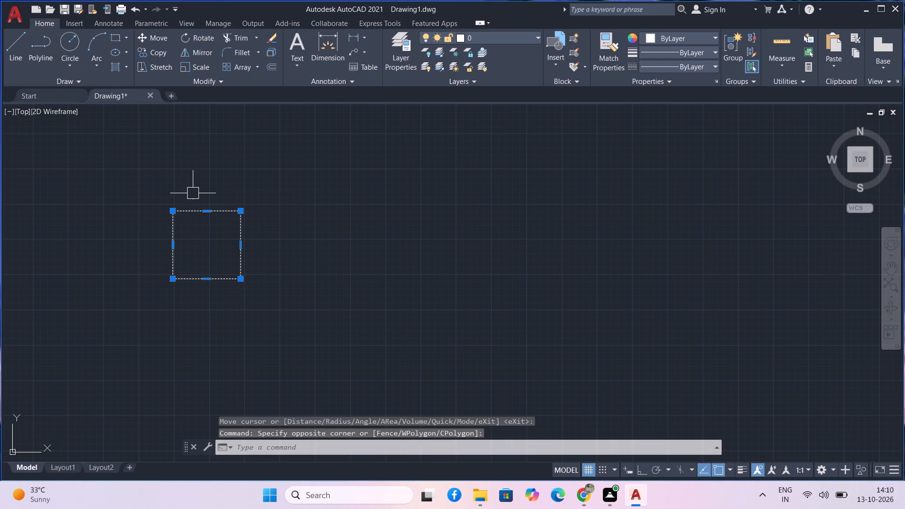
type("m")
key("space")
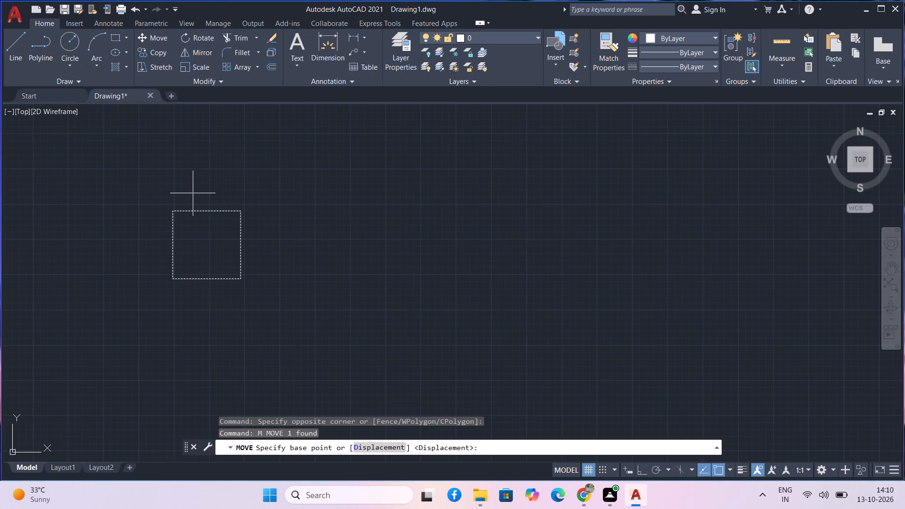
left_click(244, 213)
scroll(255, 264, "down", 1)
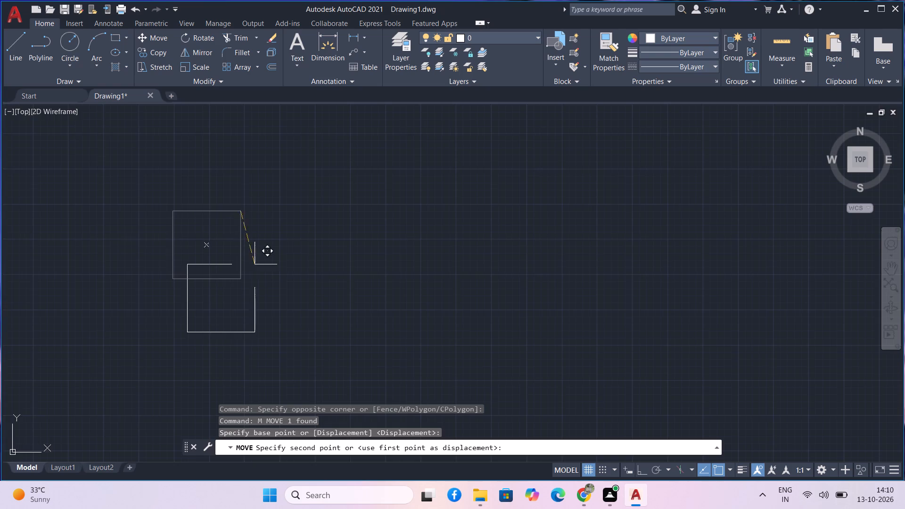
scroll(255, 264, "down", 1)
middle_click_drag(255, 264, 265, 216)
middle_click(265, 216)
scroll(242, 255, "up", 2)
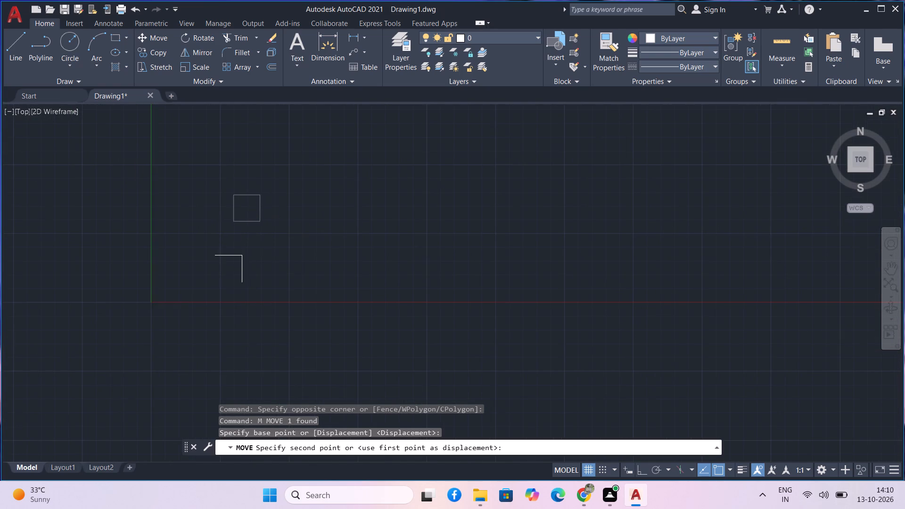
scroll(242, 255, "up", 1)
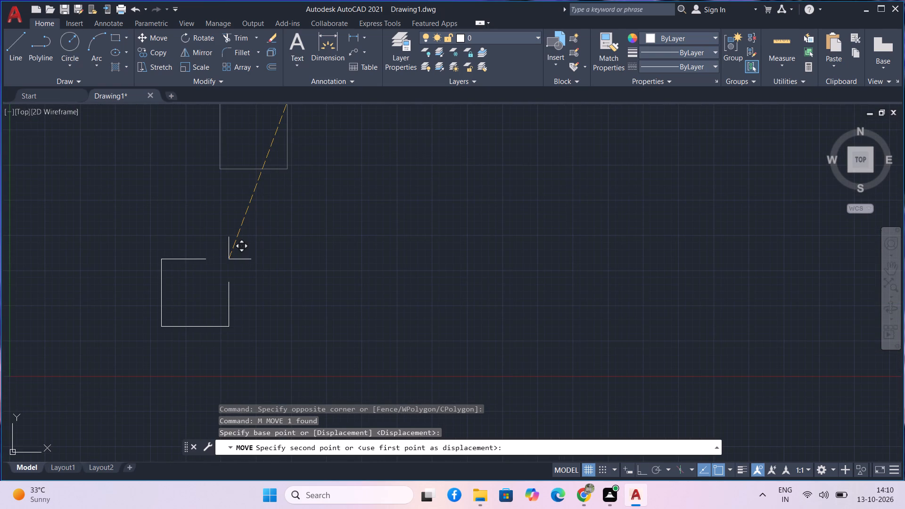
scroll(229, 259, "down", 1)
scroll(235, 273, "up", 2)
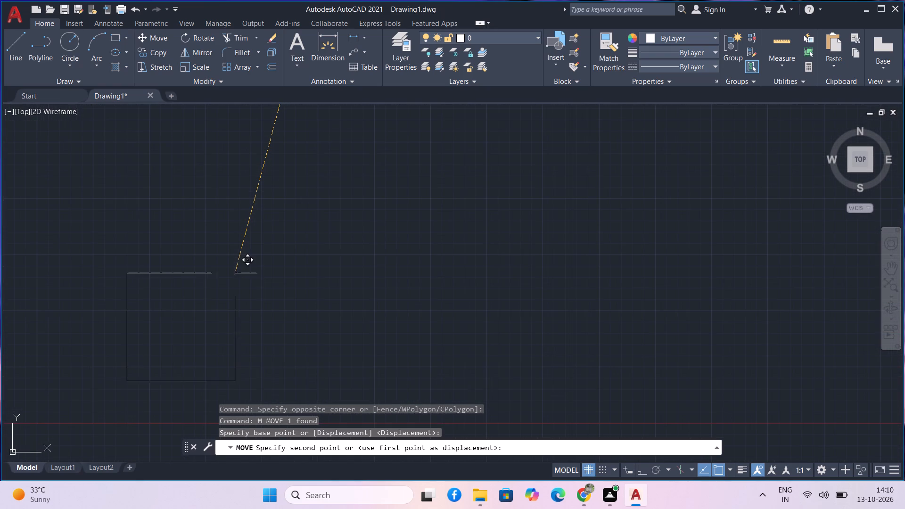
middle_click_drag(235, 273, 245, 259)
middle_click(254, 247)
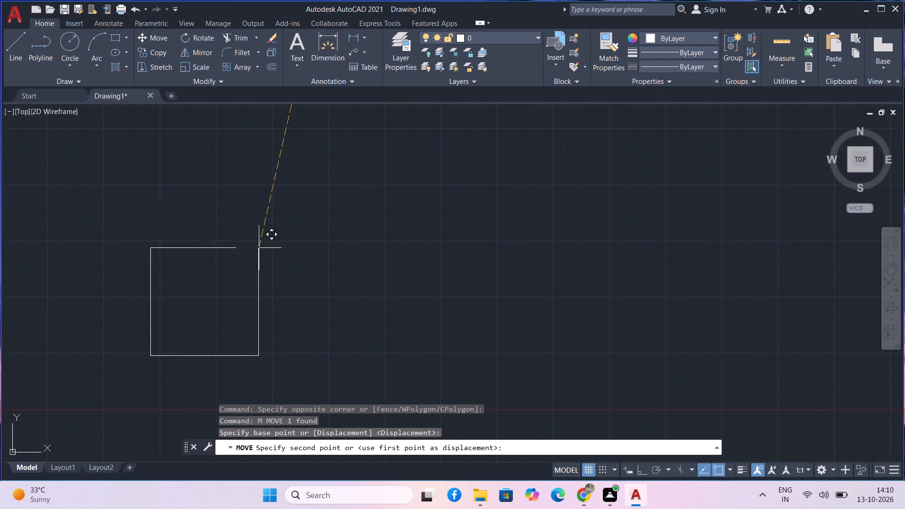
scroll(261, 248, "up", 1)
middle_click_drag(261, 248, 273, 207)
middle_click(273, 201)
middle_click(273, 200)
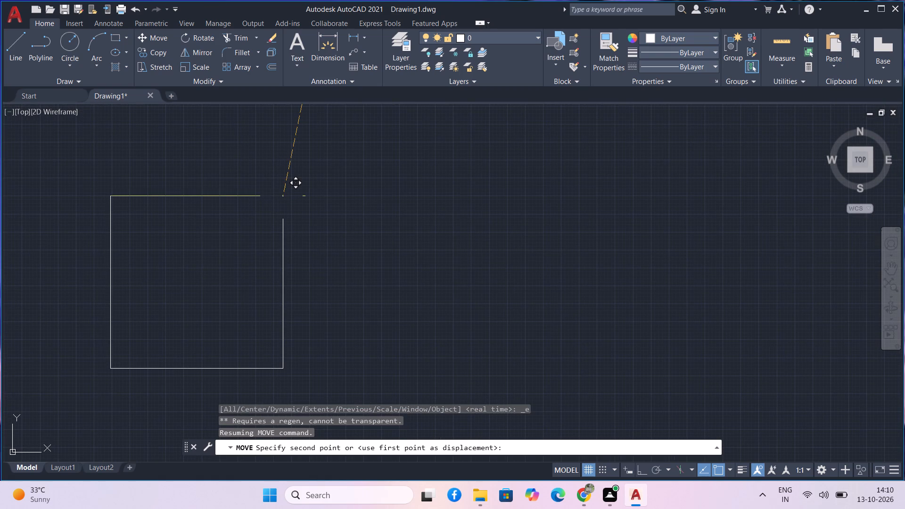
scroll(283, 196, "up", 1)
middle_click_drag(283, 196, 318, 183)
scroll(318, 183, "down", 1)
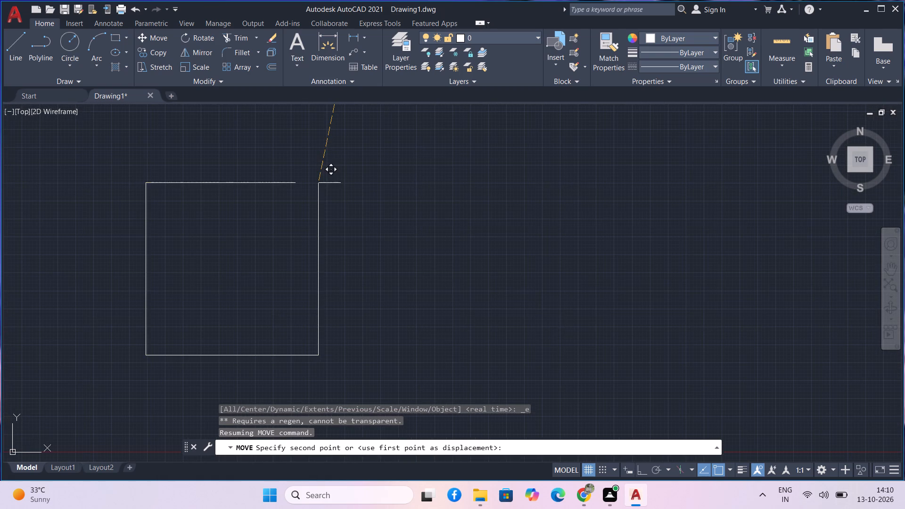
left_click(318, 183)
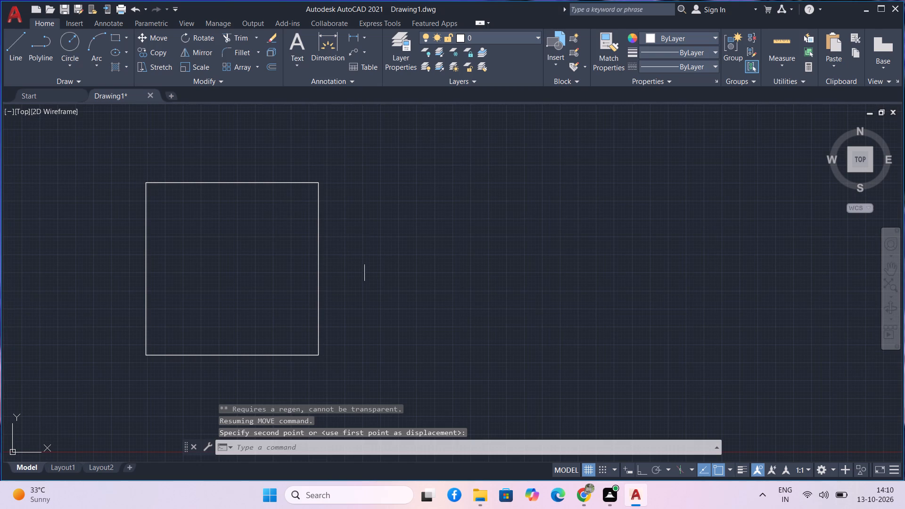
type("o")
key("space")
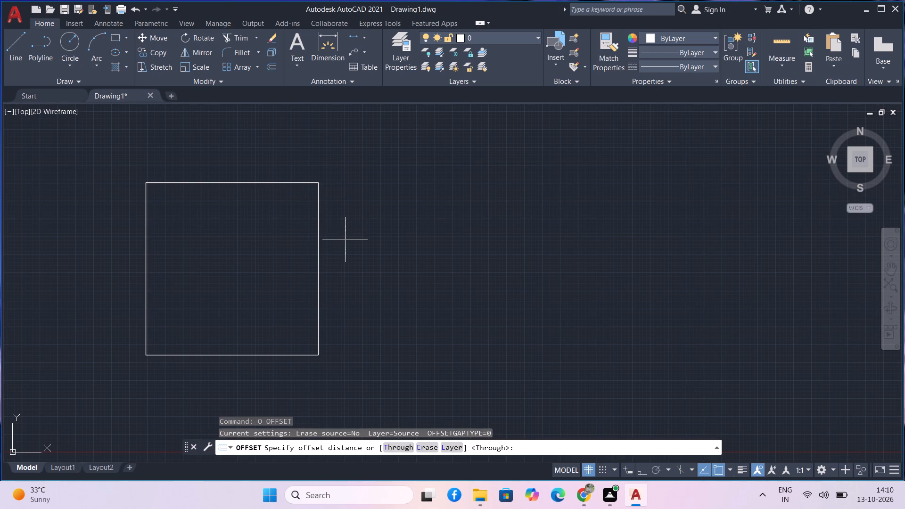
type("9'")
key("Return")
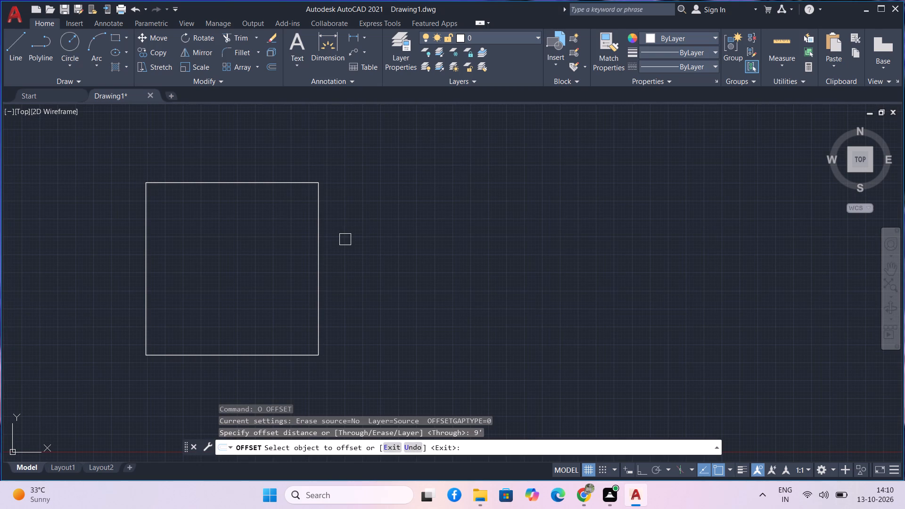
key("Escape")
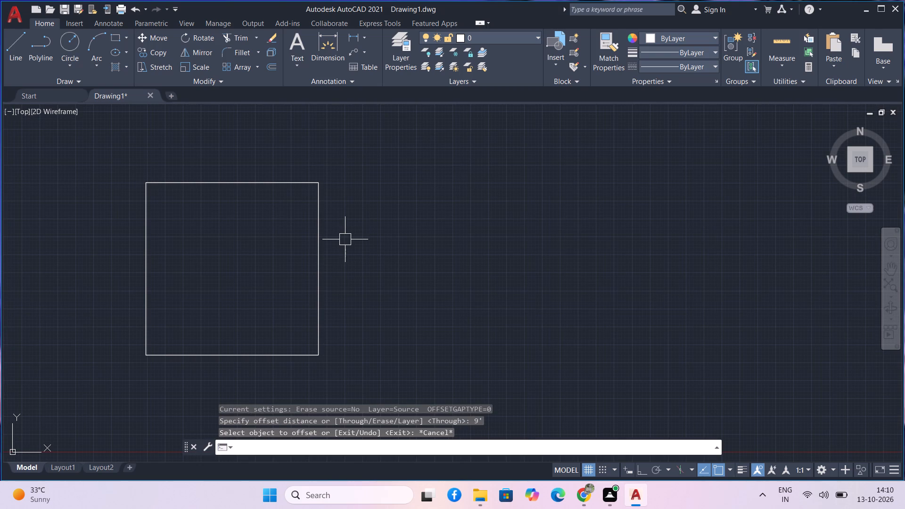
Offset the 40' square outline 9" inward to form the outer wall thickness.
type("o 9")
key("Return")
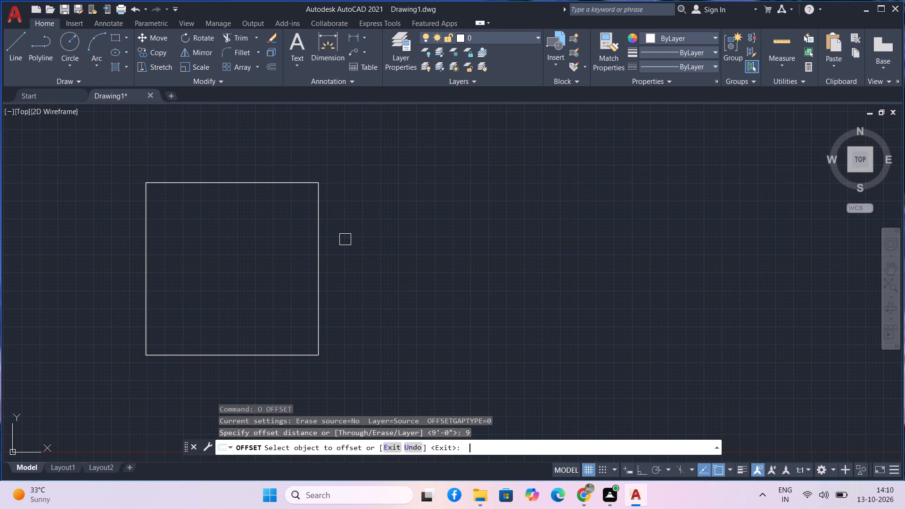
left_click(322, 217)
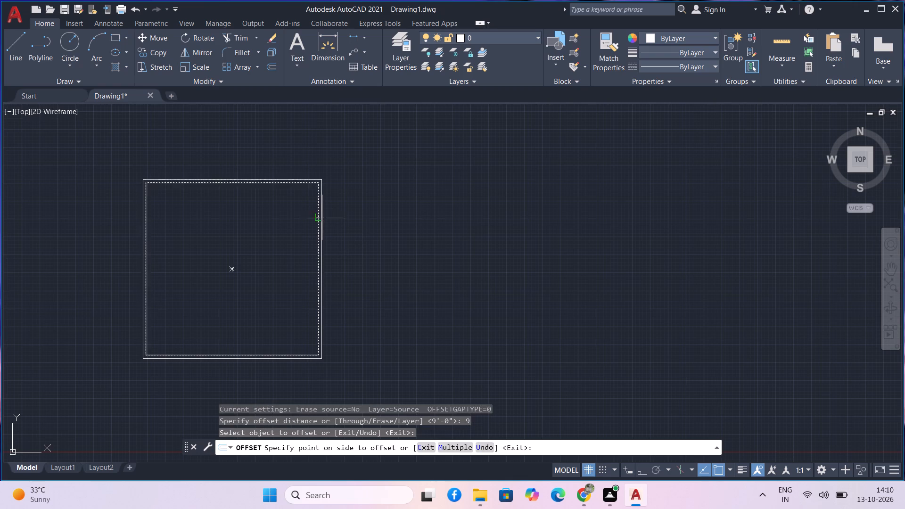
left_click(267, 219)
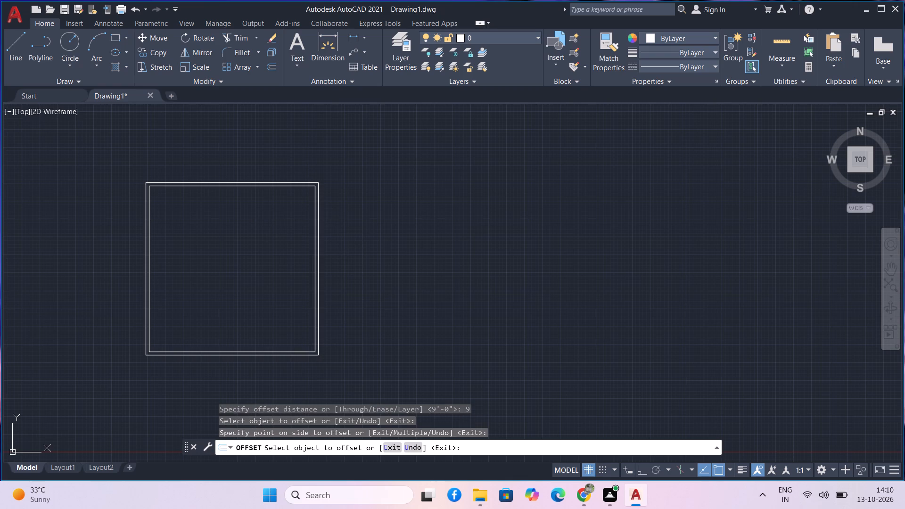
key("Escape")
Explode the inner square into separate lines.
type("sx")
key("space")
key("Escape")
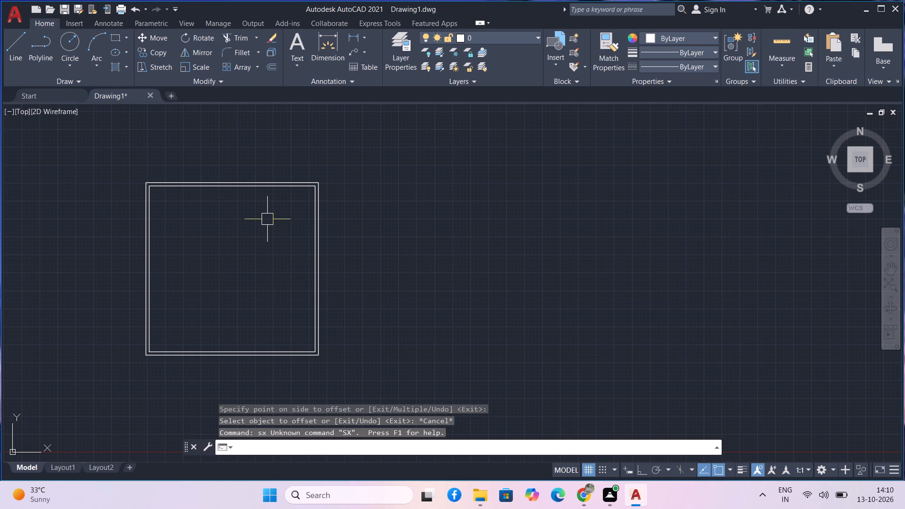
type("x")
key("space")
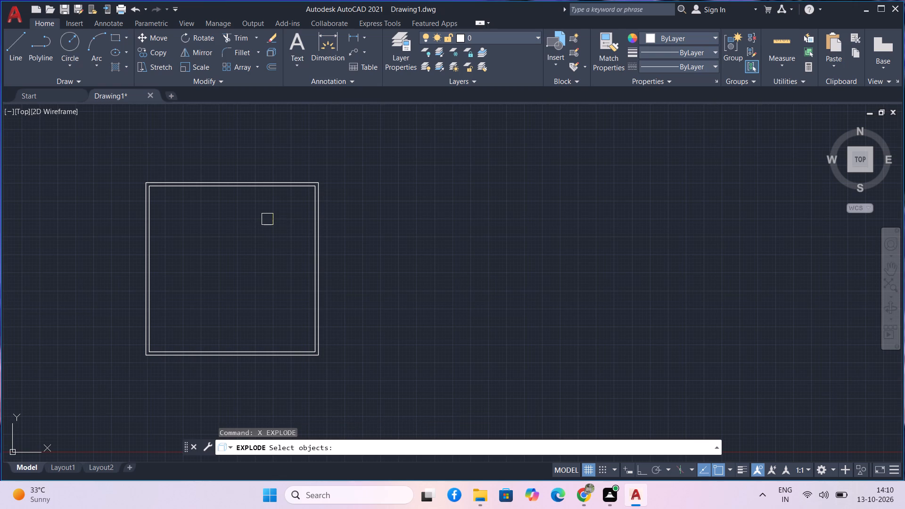
left_click(288, 190)
key("space")
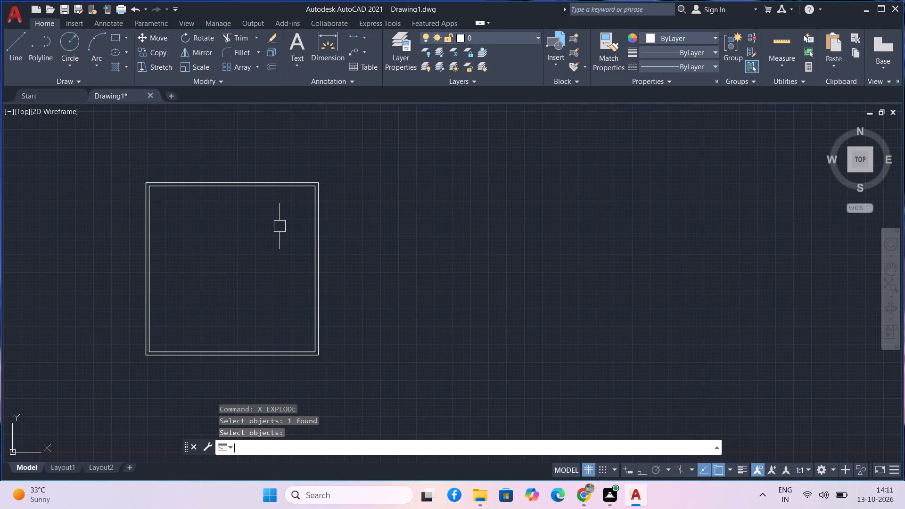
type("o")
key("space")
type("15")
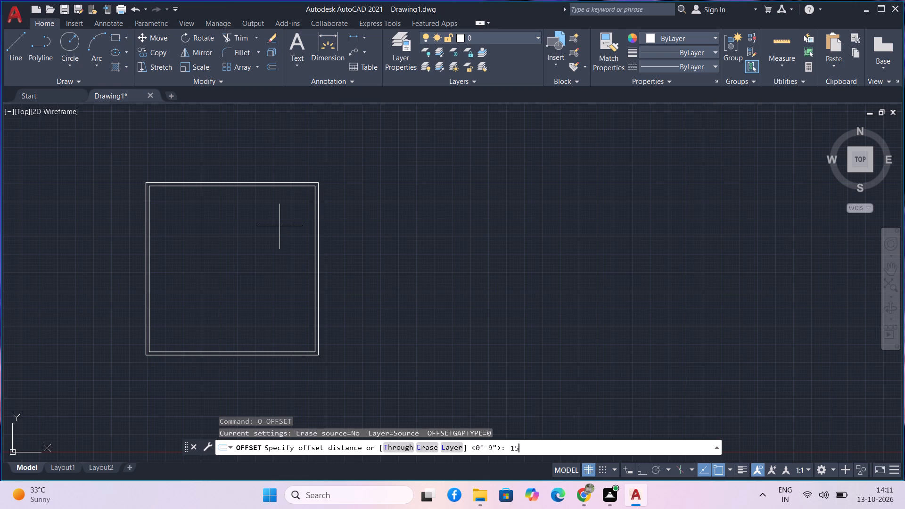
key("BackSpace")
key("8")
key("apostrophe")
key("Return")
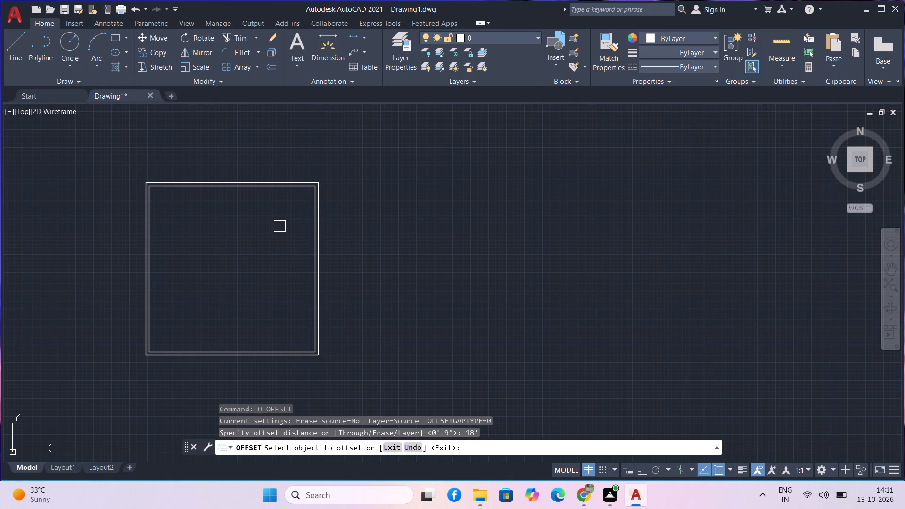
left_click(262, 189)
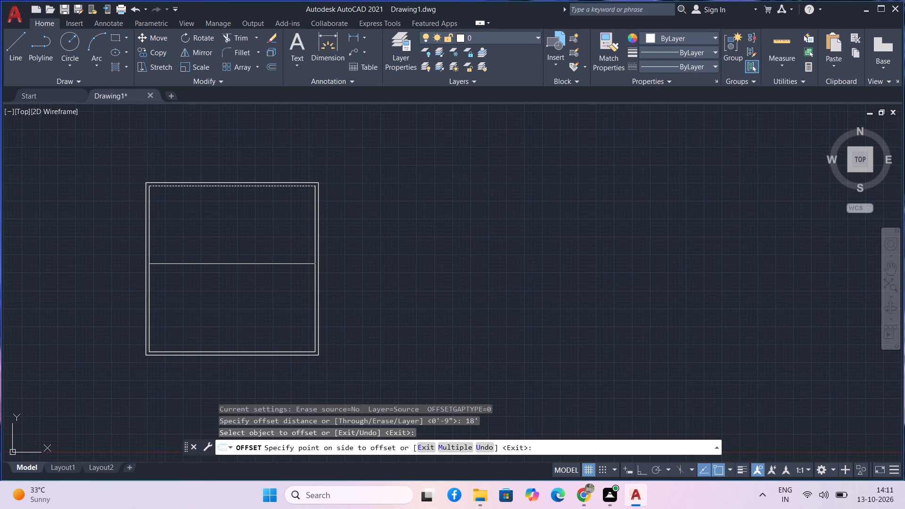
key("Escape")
Offset the top line of the inner square 15' downward into the interior.
type("o")
key("space")
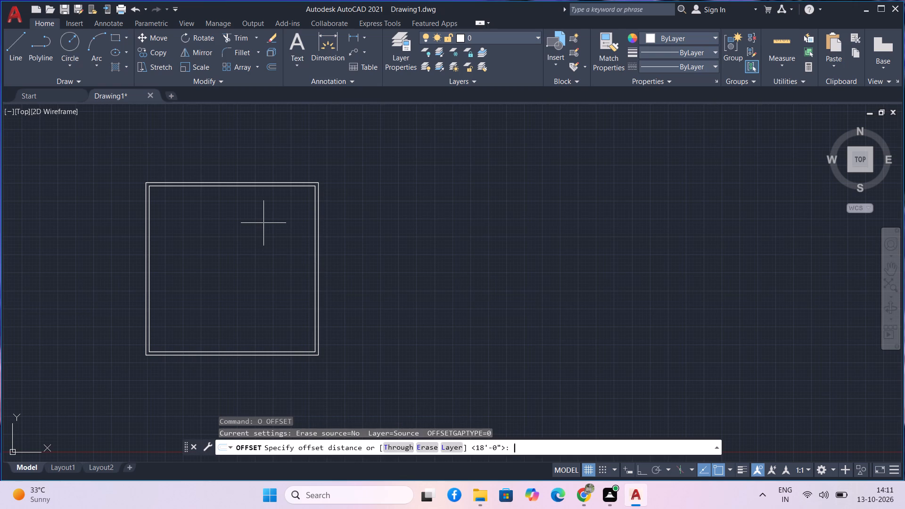
type("15'")
key("Return")
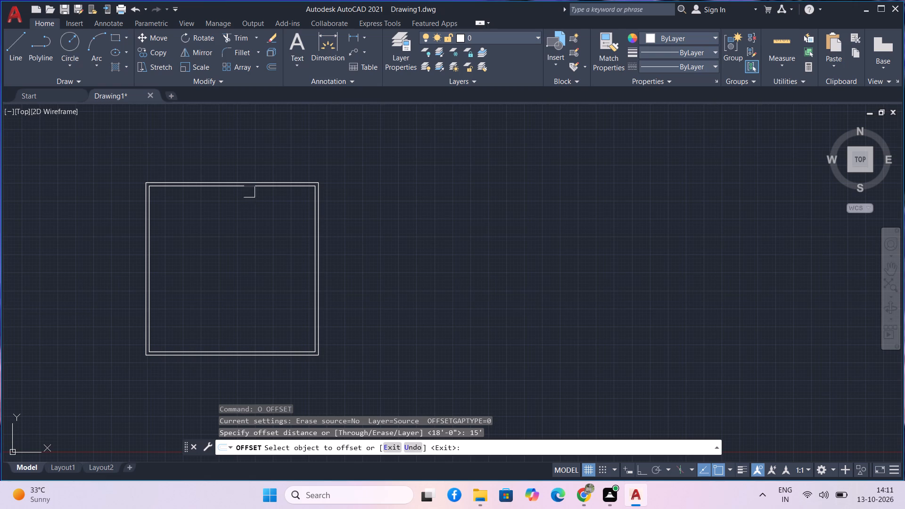
left_click(251, 191)
left_click(255, 220)
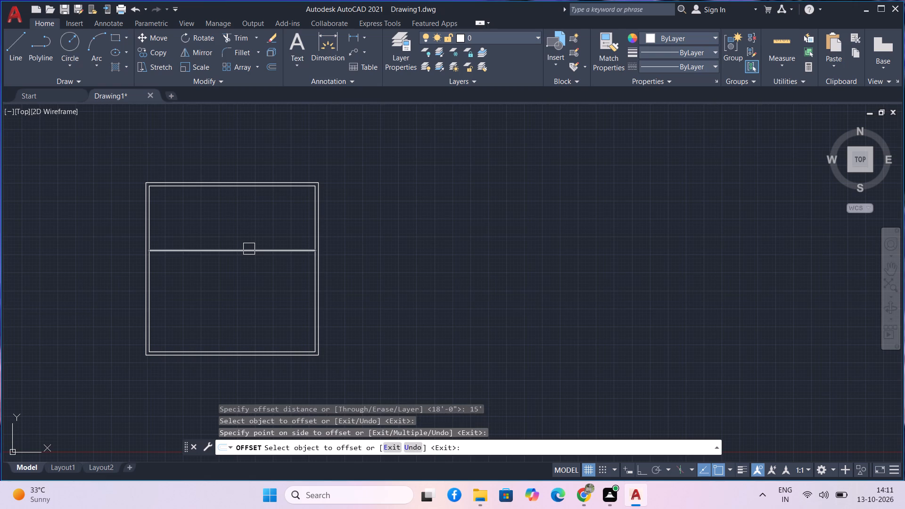
key("Escape")
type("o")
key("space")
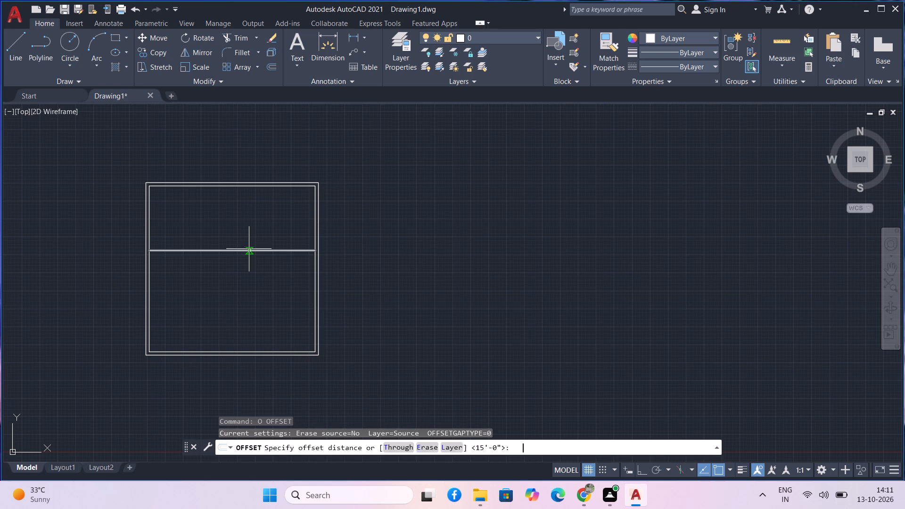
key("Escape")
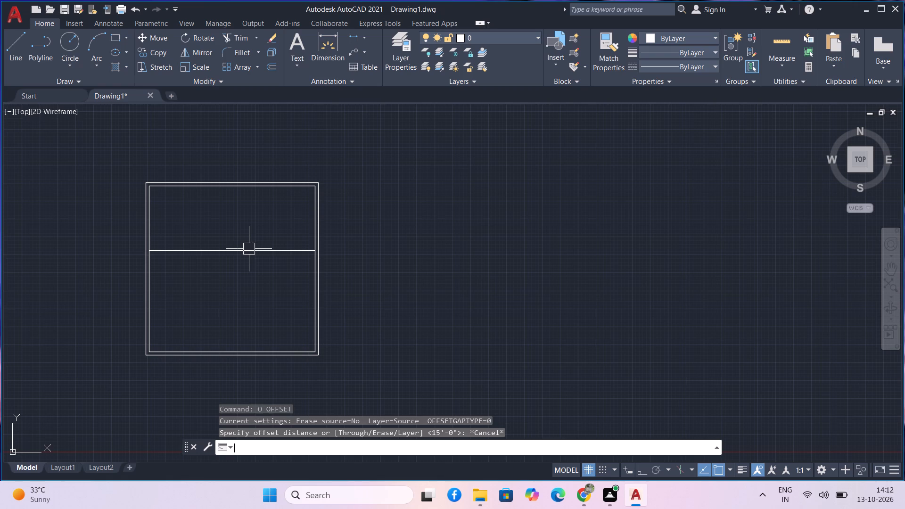
Offset the horizontal interior line 12' downward to add a second dividing line.
type("o")
key("space")
type("12'")
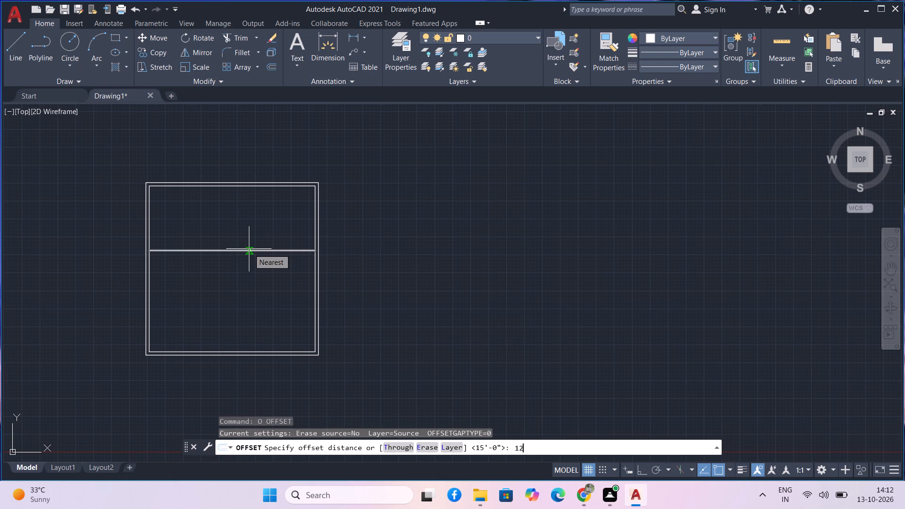
key("Return")
scroll(242, 246, "up", 2)
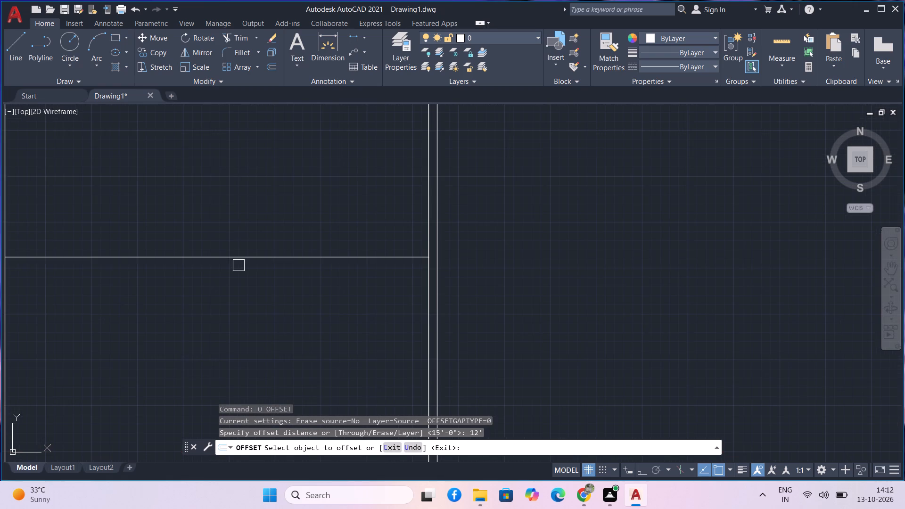
left_click_drag(240, 256, 243, 265)
scroll(261, 312, "down", 2)
middle_click_drag(261, 312, 266, 295)
left_click(266, 295)
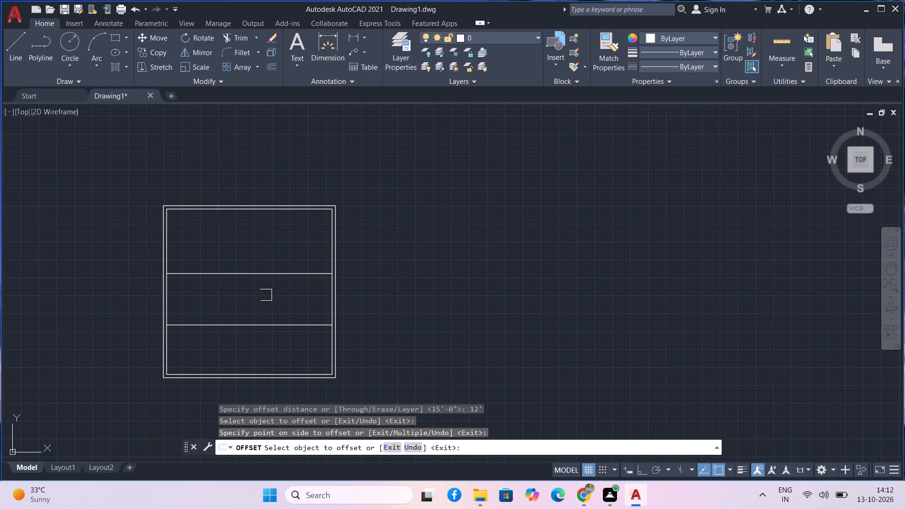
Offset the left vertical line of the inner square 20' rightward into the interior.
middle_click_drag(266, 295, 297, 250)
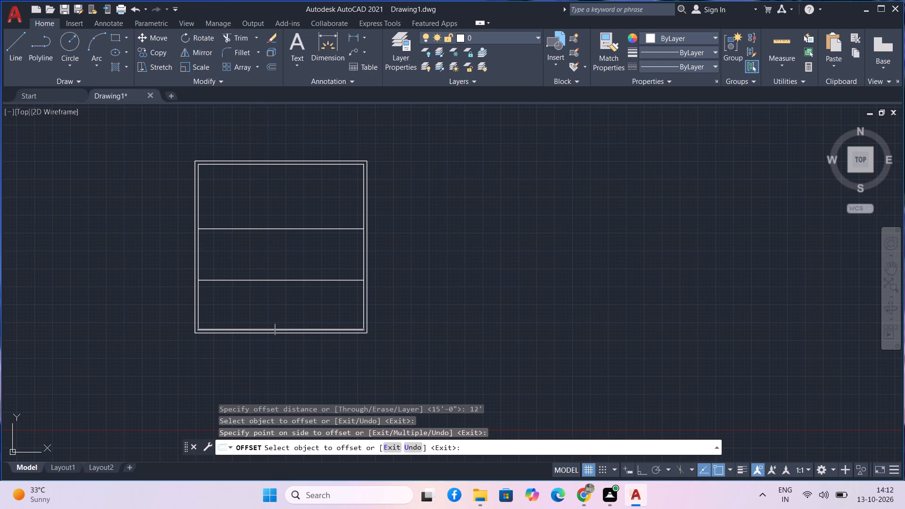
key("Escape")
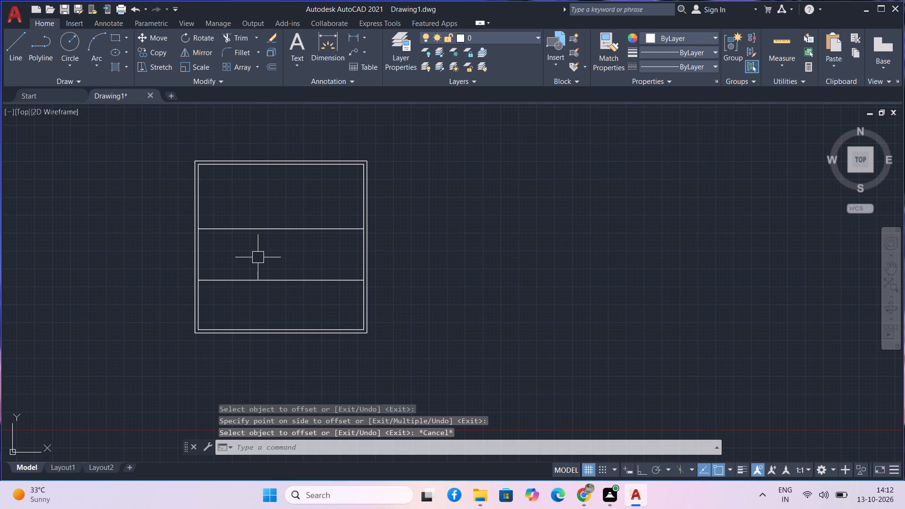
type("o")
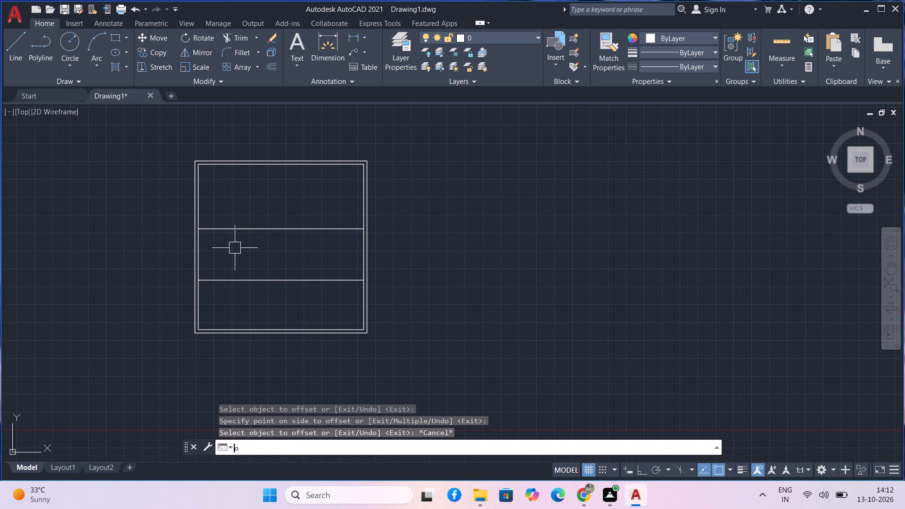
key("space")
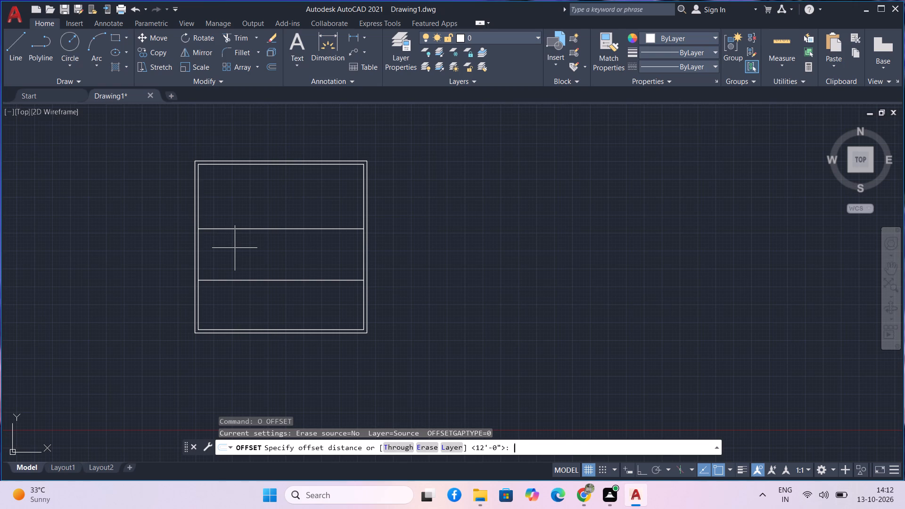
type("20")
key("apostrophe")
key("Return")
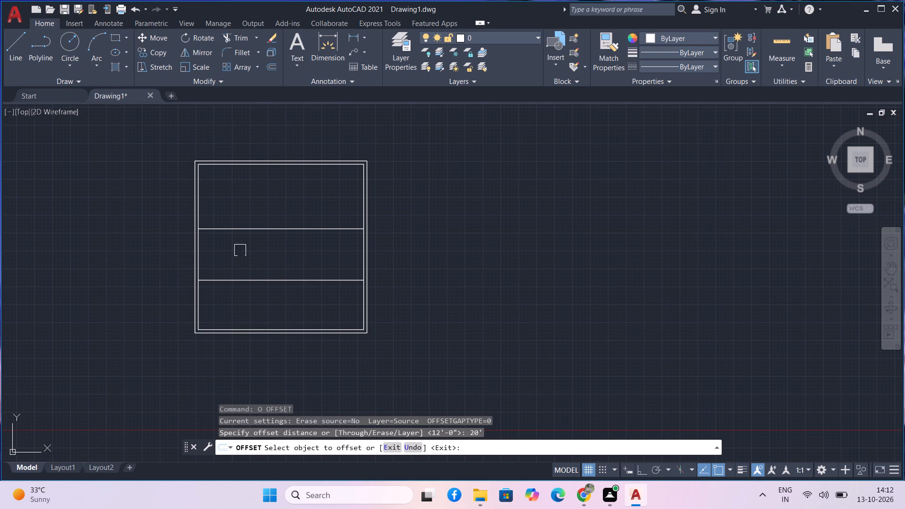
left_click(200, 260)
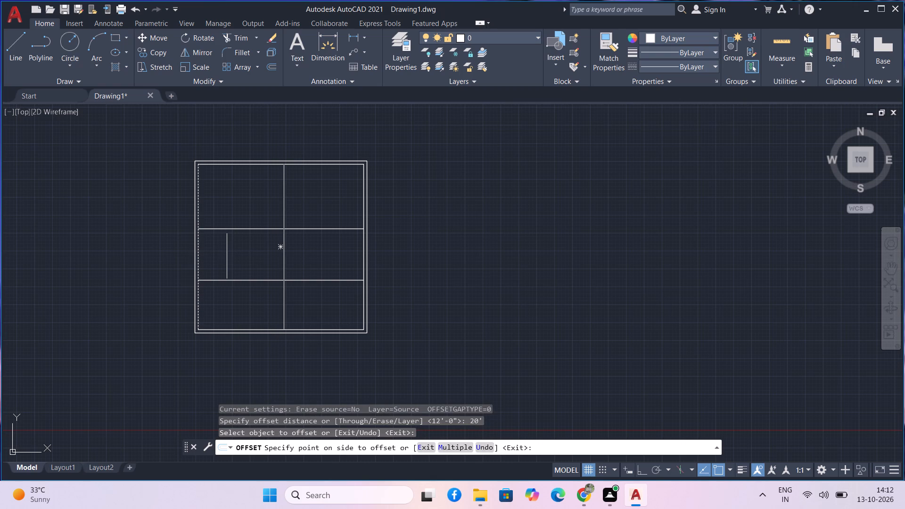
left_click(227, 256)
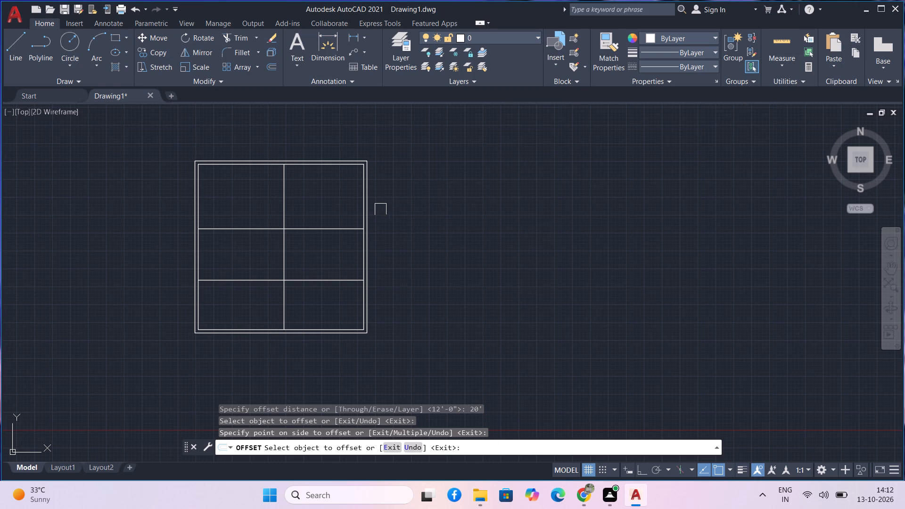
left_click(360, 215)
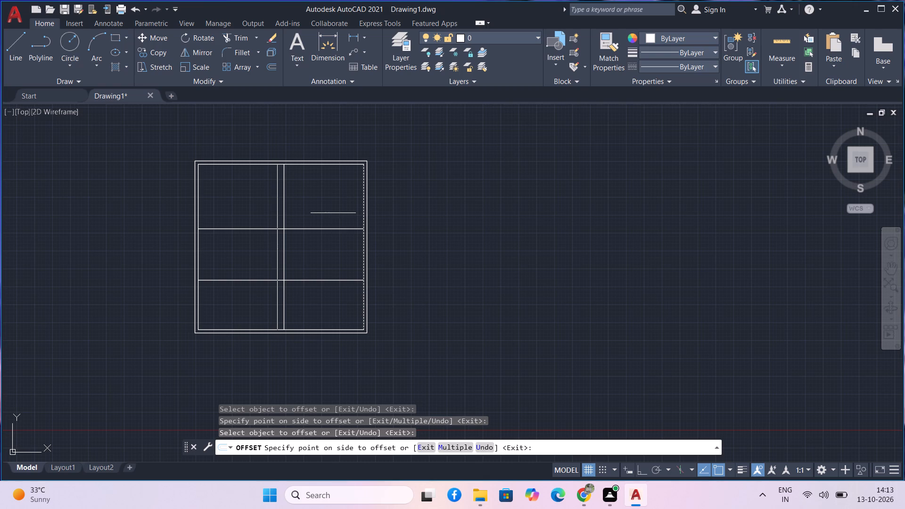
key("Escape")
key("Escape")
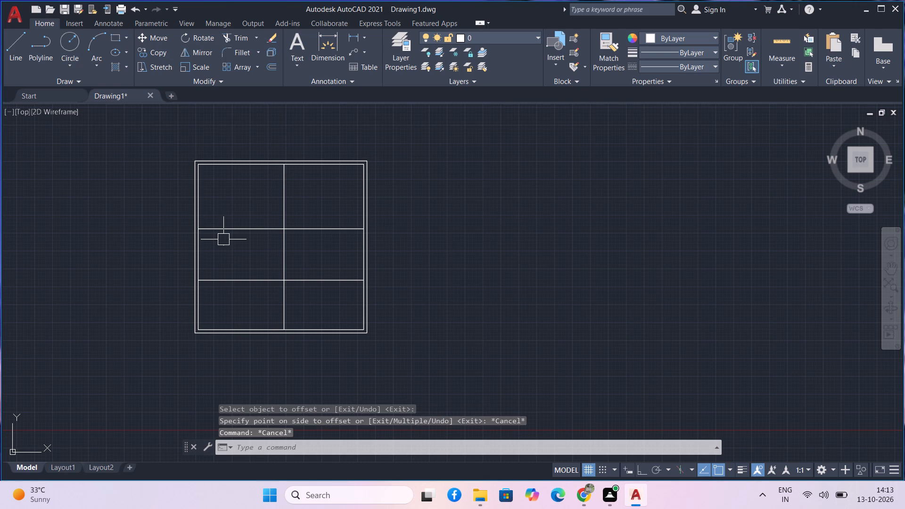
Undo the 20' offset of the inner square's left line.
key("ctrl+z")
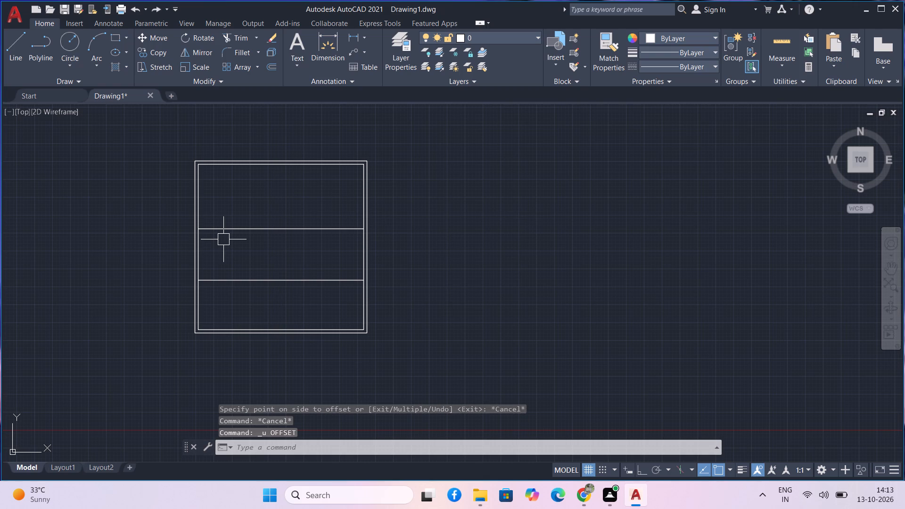
Offset the left vertical line of the inner square 18' rightward into the interior.
type("o")
key("space")
type("18")
key("apostrophe")
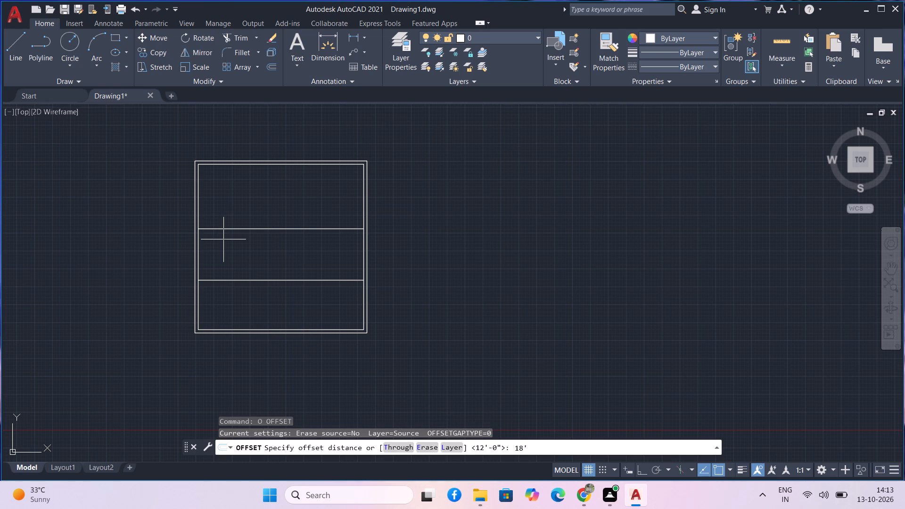
key("Return")
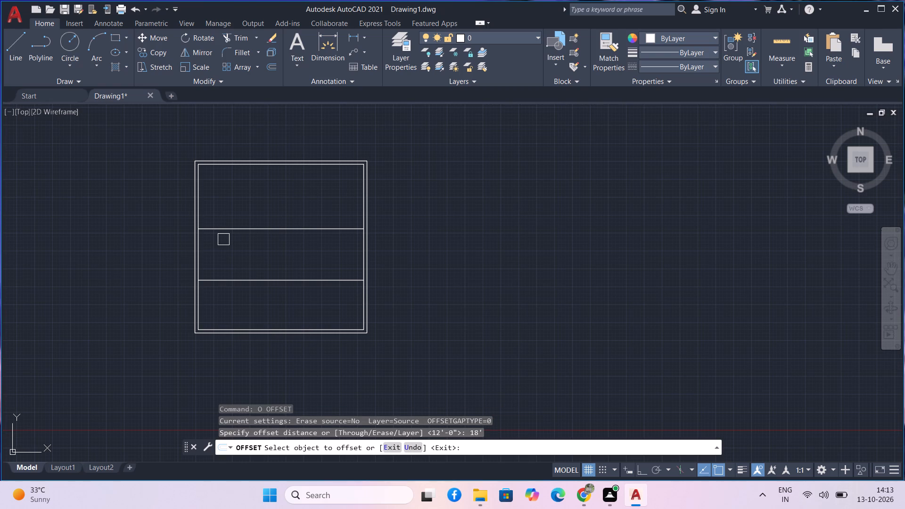
left_click(202, 255)
left_click(252, 261)
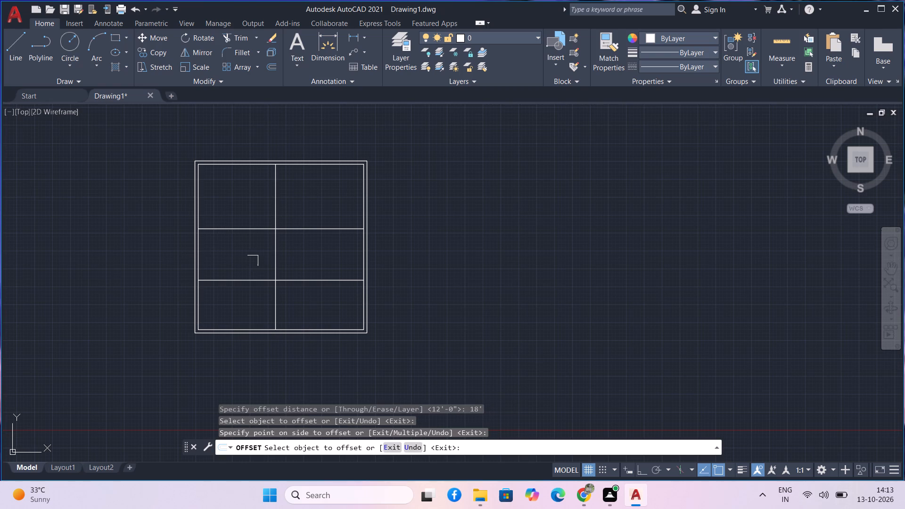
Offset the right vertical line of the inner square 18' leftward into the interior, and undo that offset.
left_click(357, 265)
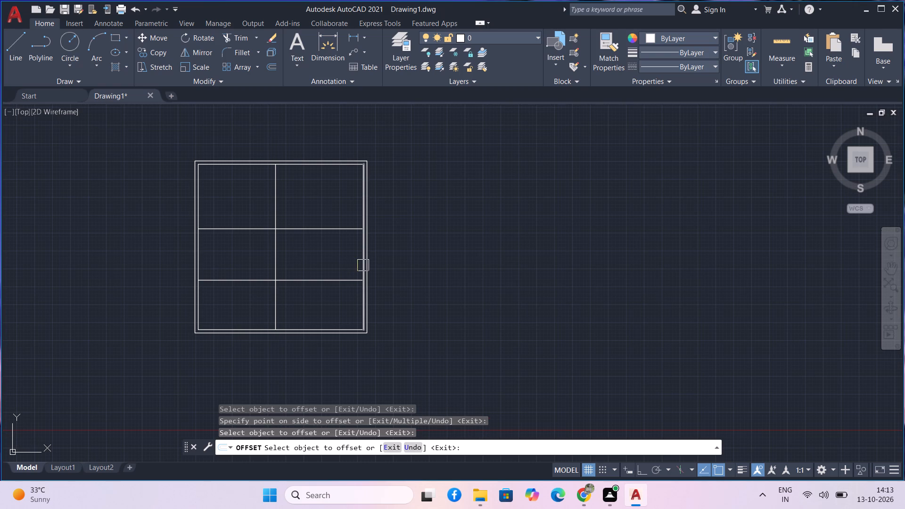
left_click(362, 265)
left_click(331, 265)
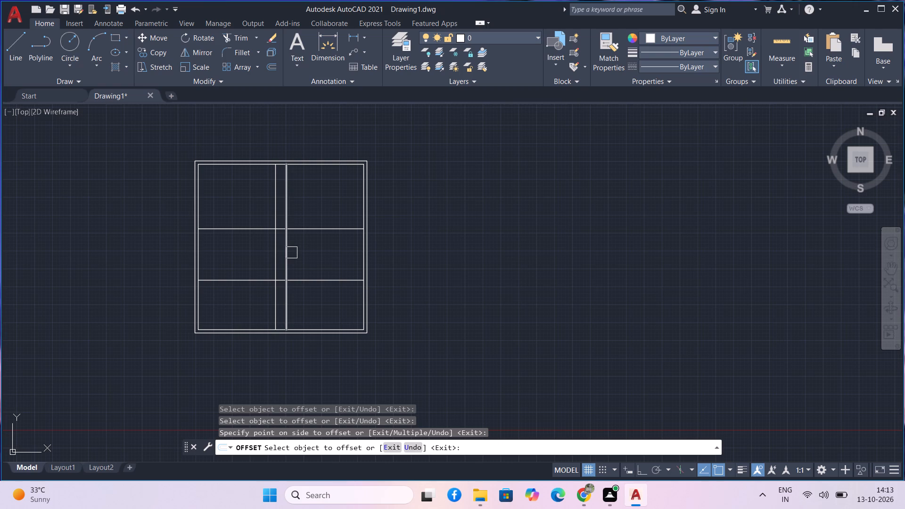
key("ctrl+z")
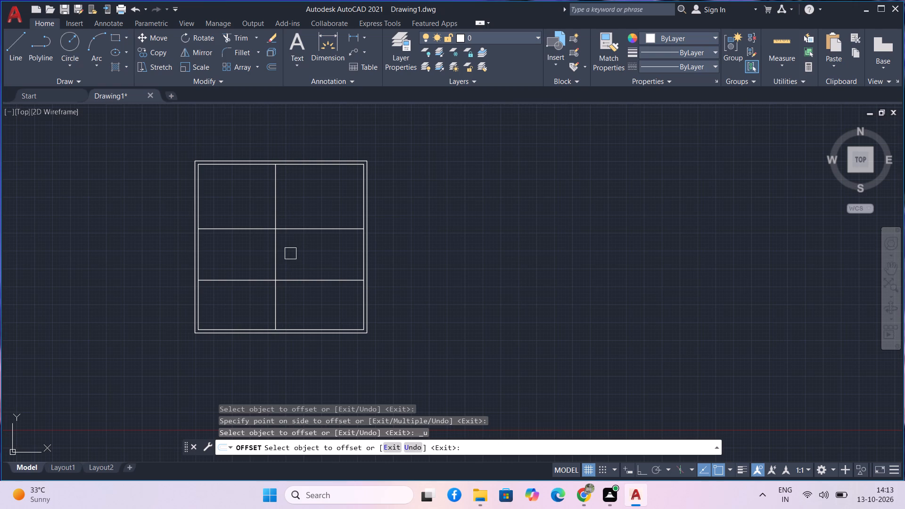
Try to offset the right vertical line of the inner square 19' leftward into the interior.
type("19")
key("apostrophe")
key("Return")
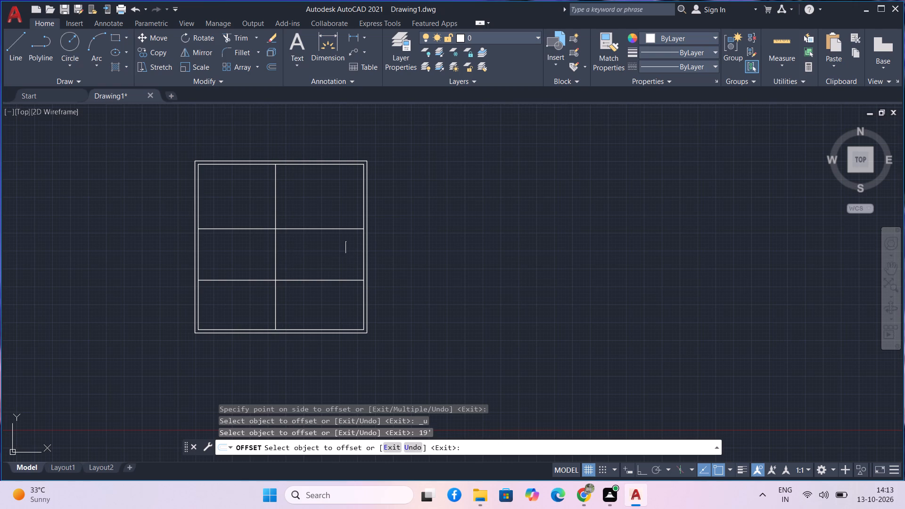
left_click(361, 243)
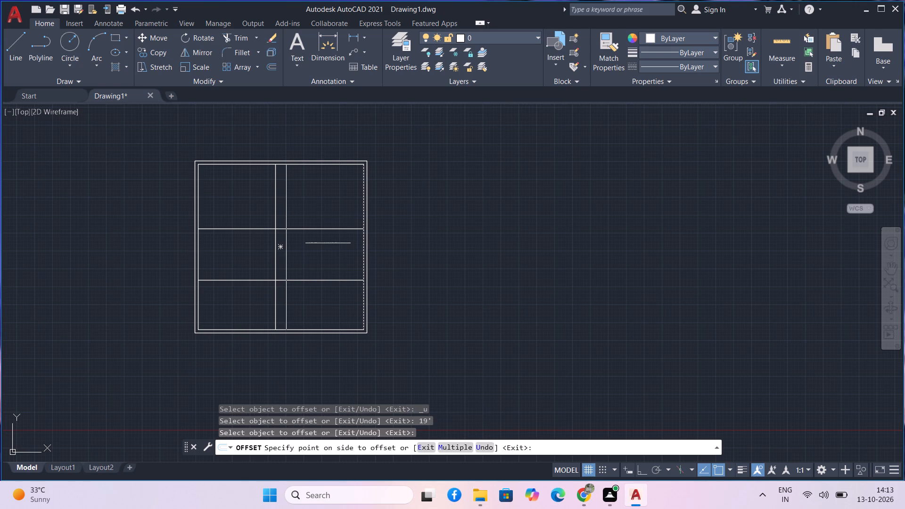
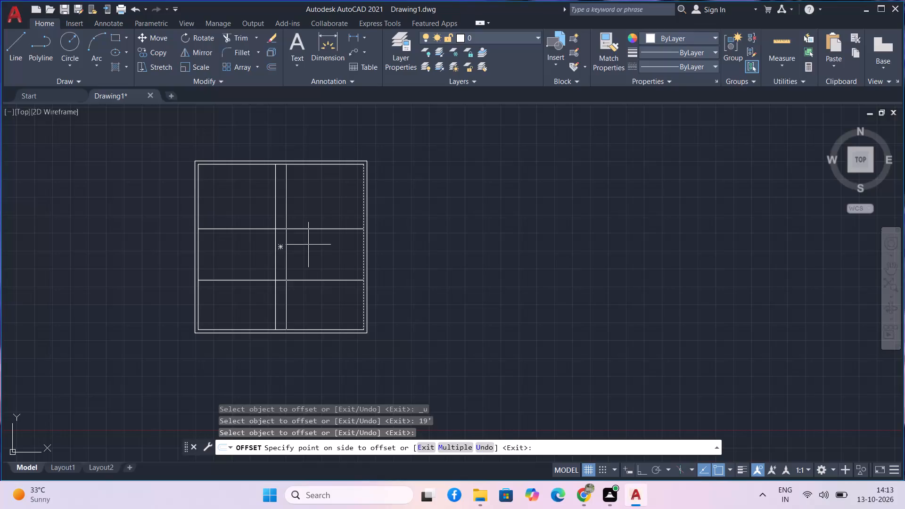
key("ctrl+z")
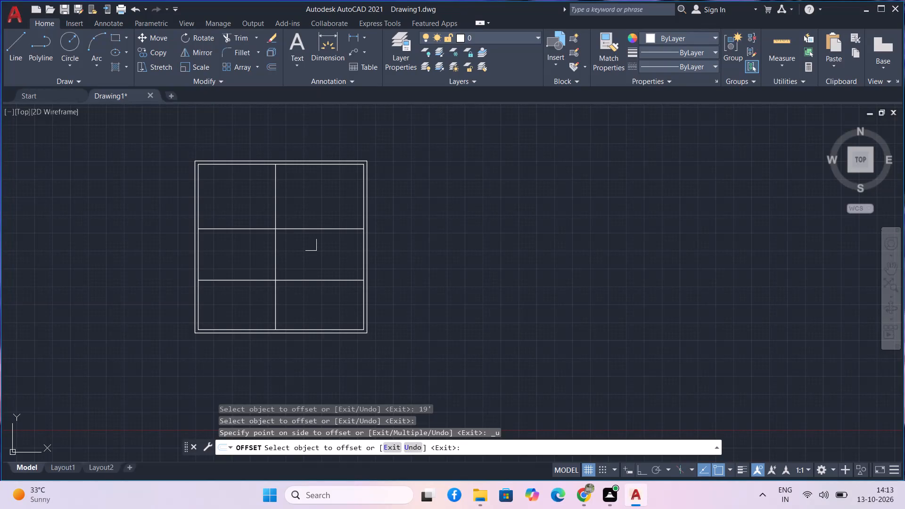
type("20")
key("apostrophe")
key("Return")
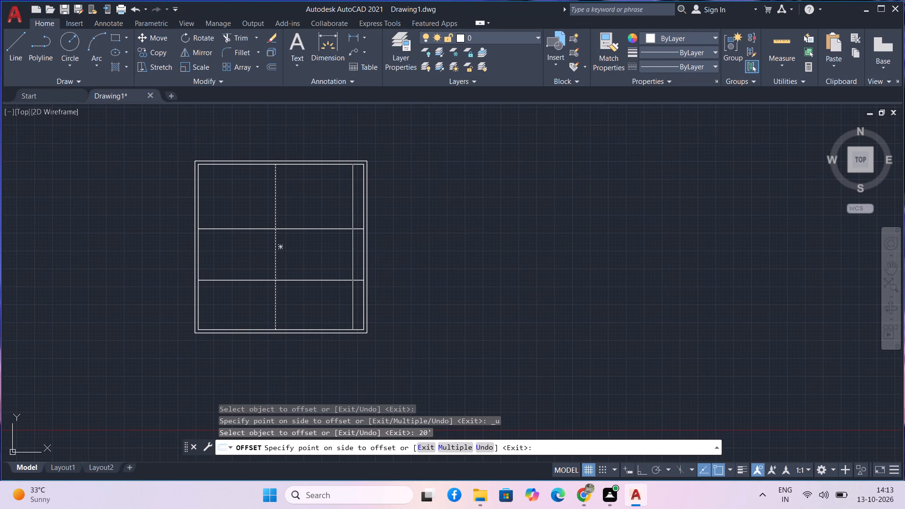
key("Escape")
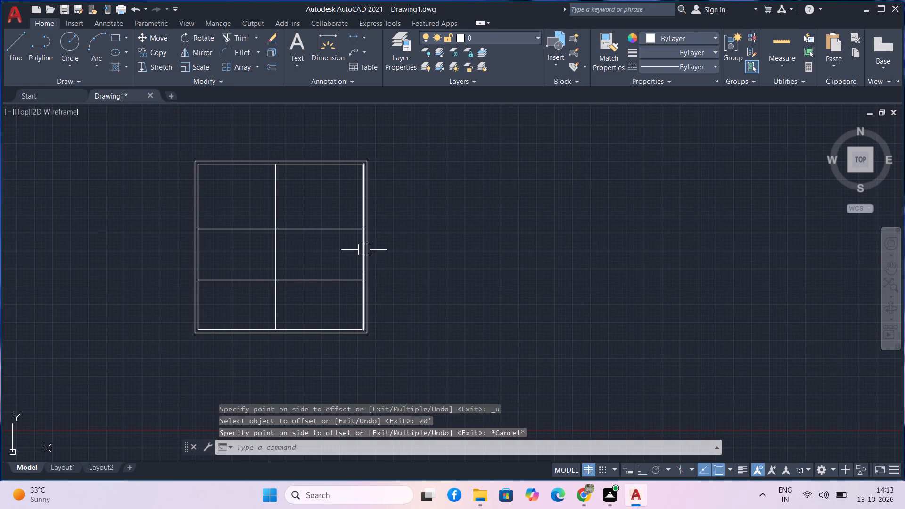
Offset the right vertical line of the inner square 20' leftward into the interior.
type("o")
key("space")
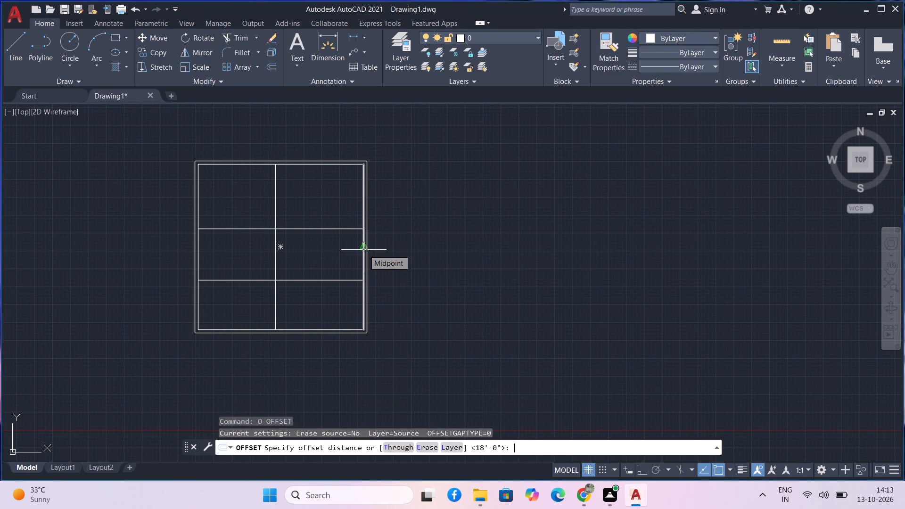
type("20'")
key("Return")
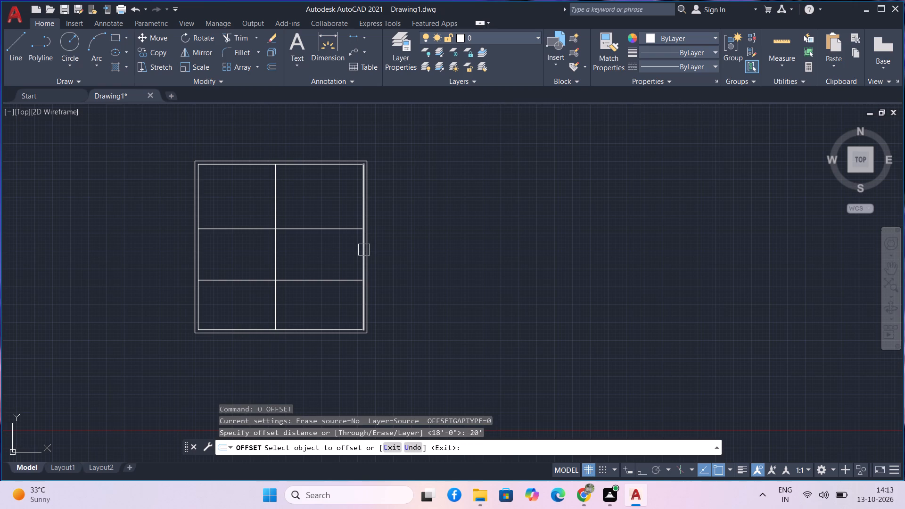
scroll(364, 250, "up", 1)
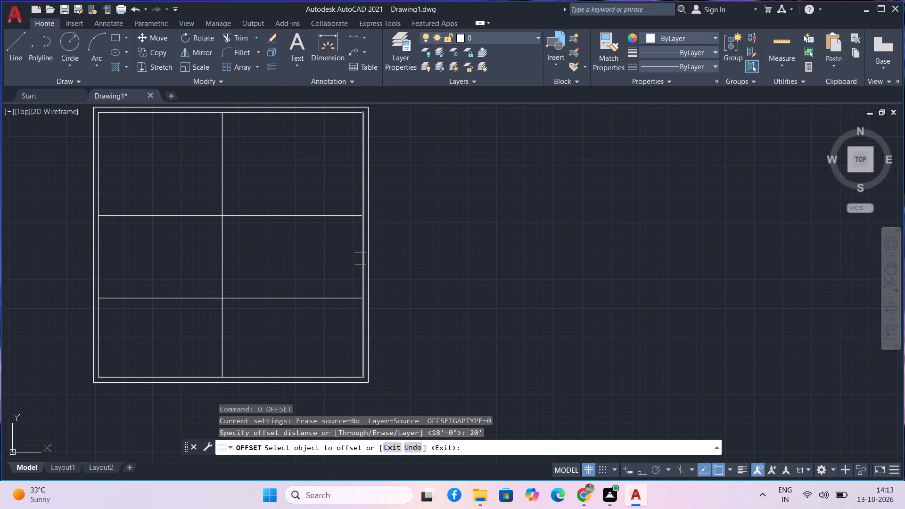
left_click(360, 259)
left_click(302, 261)
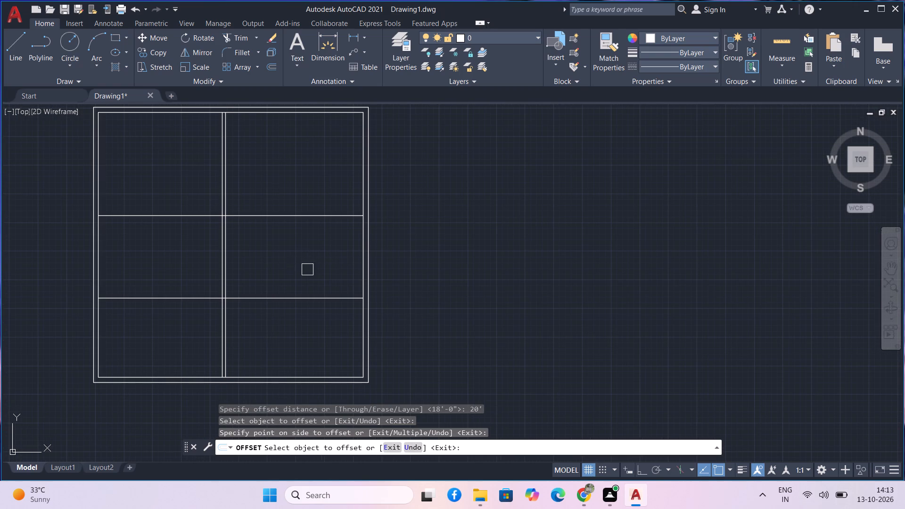
middle_click_drag(321, 273, 359, 295)
scroll(329, 283, "down", 1)
key("Escape")
Offset both interior horizontal division lines 4.5" downward to form double-line partition walls.
type("o")
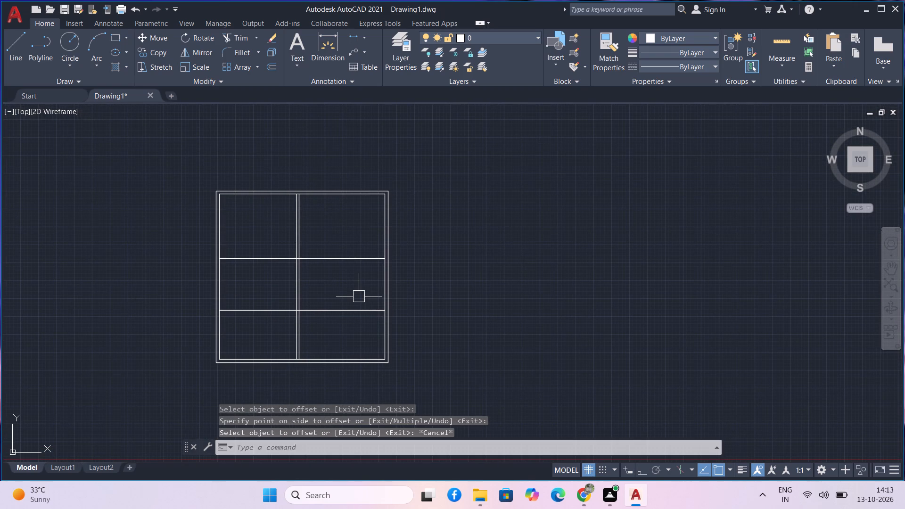
key("space")
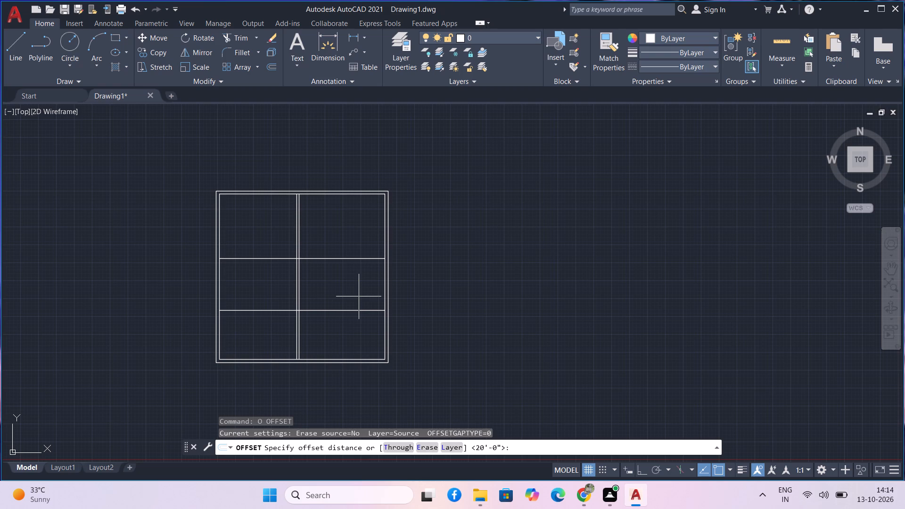
type("4.5")
key("Return")
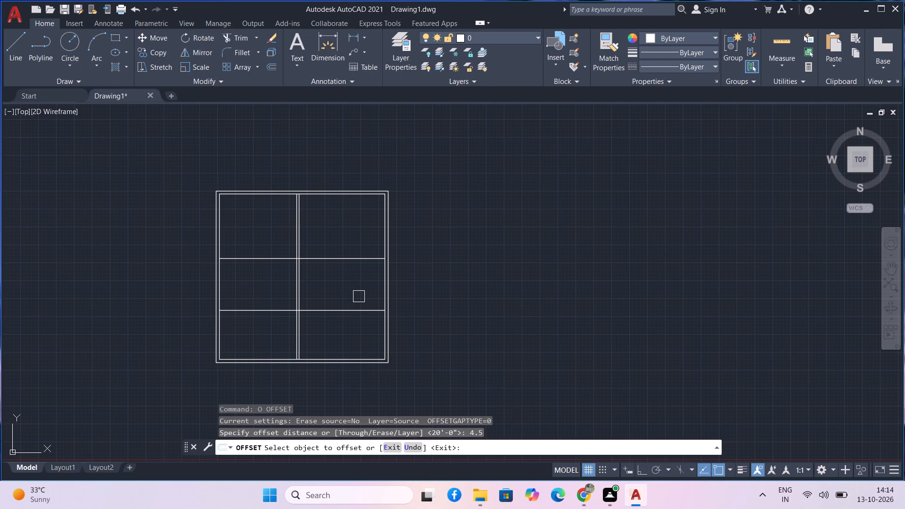
left_click(328, 261)
left_click(321, 291)
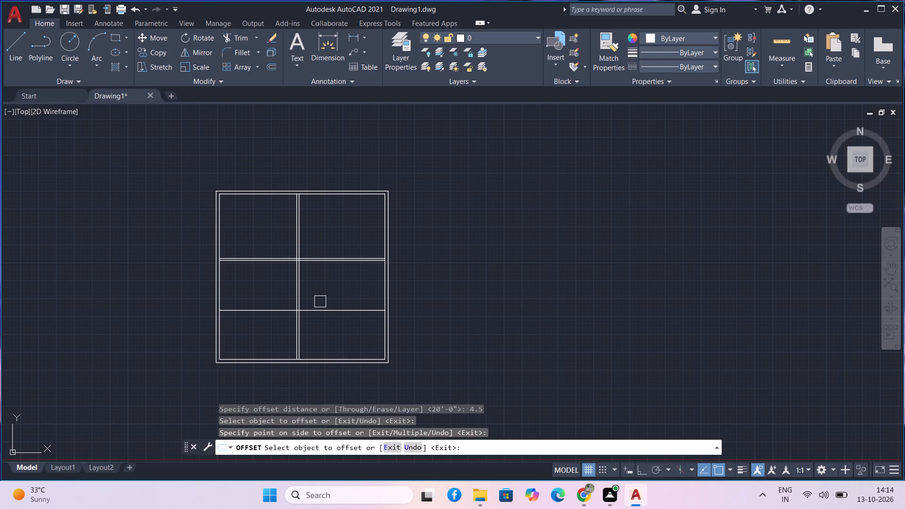
left_click(318, 308)
left_click(319, 327)
key("space")
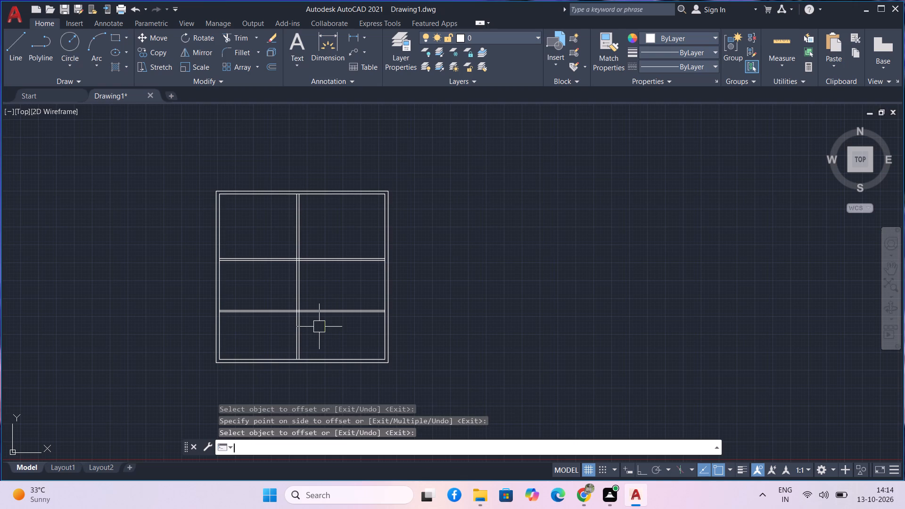
Offset the top line of the upper horizontal partition wall 3" upward.
middle_click_drag(271, 276, 313, 325)
scroll(305, 291, "up", 1)
middle_click_drag(305, 291, 239, 273)
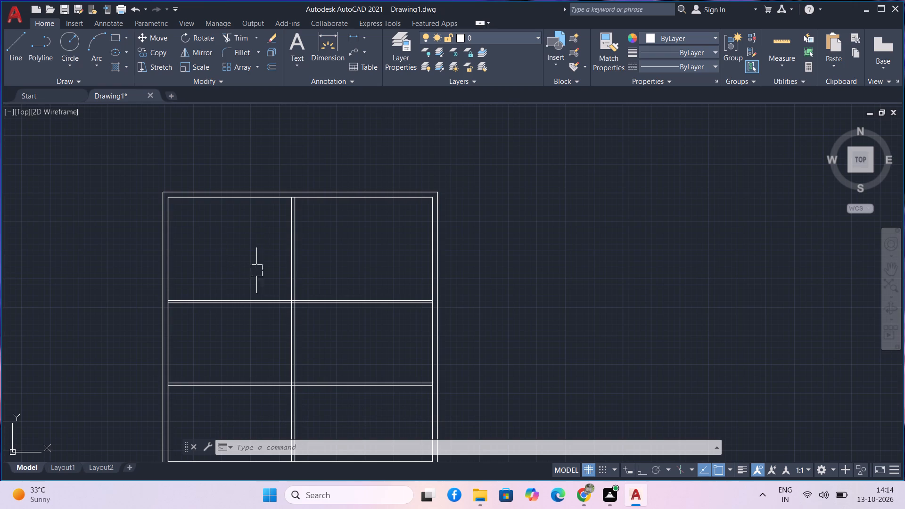
scroll(291, 296, "up", 3)
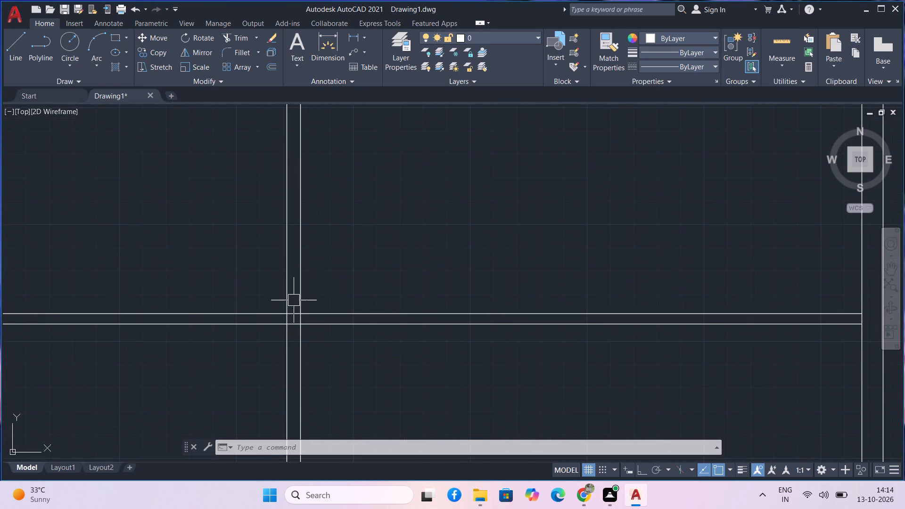
type("o")
key("space")
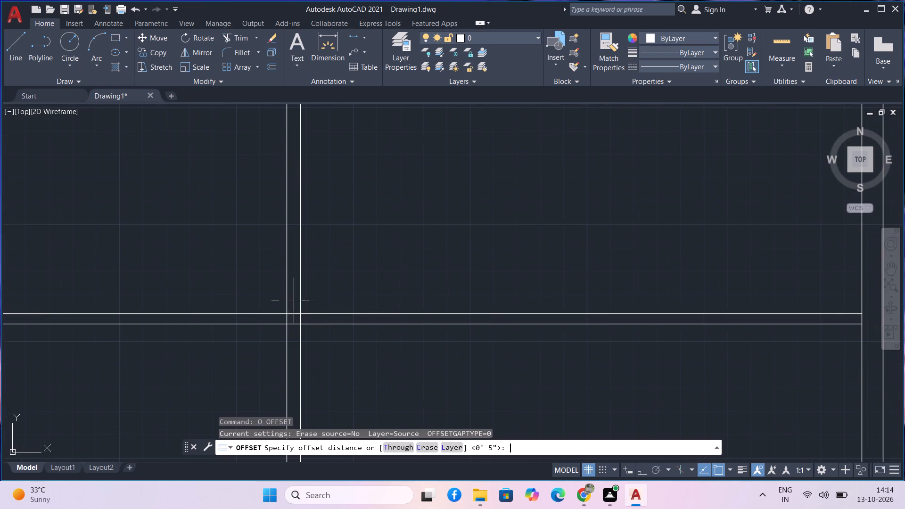
key("3")
key("Return")
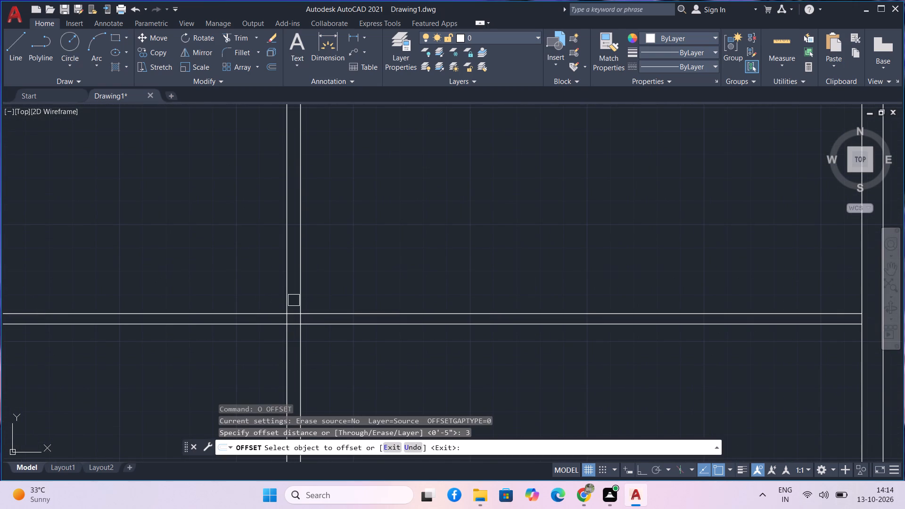
left_click(261, 311)
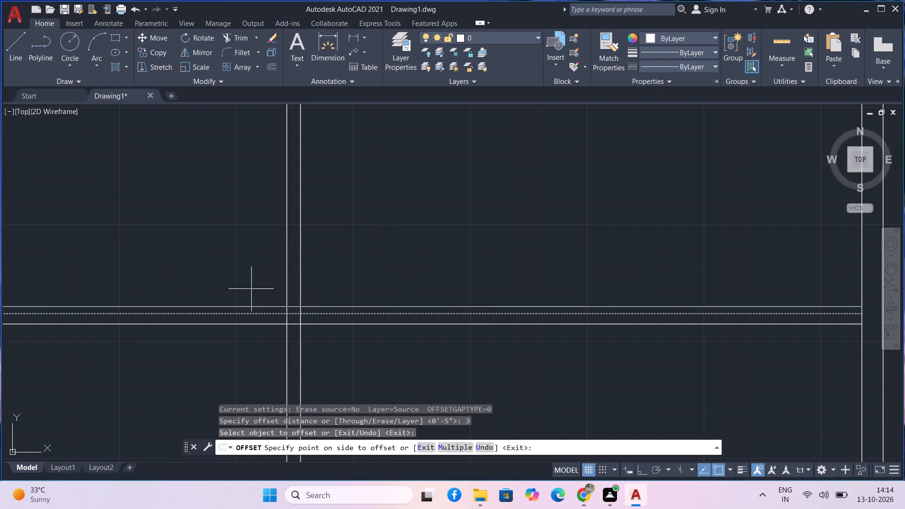
left_click(251, 289)
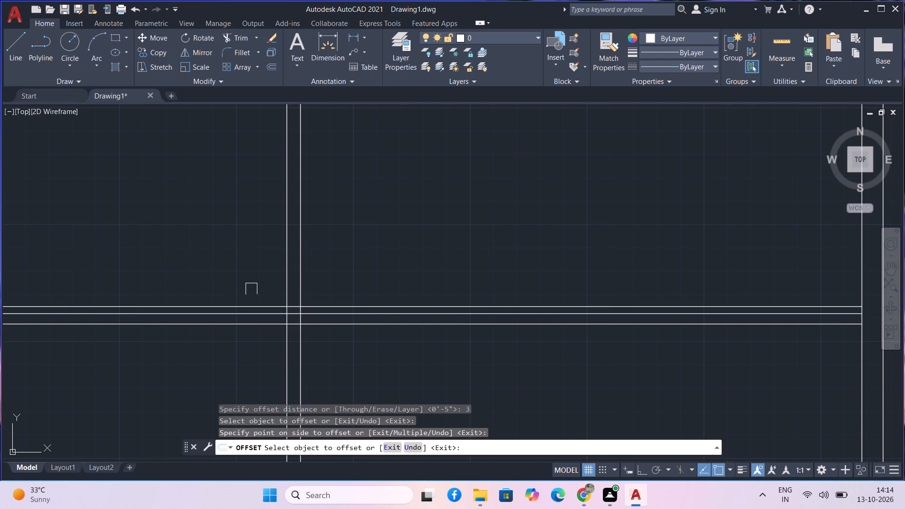
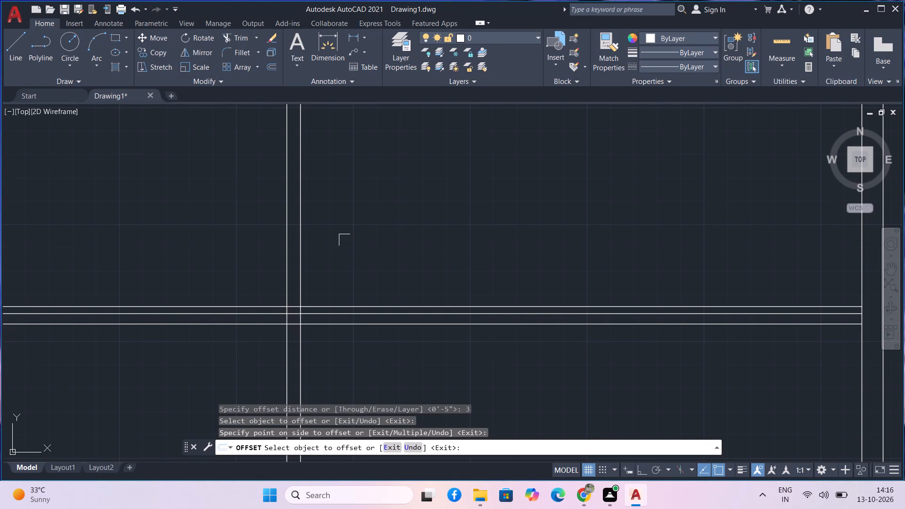
Start a new Offset with a distance of 3' for the floor plan's interior wall lines.
scroll(364, 238, "up", 2, "ctrl")
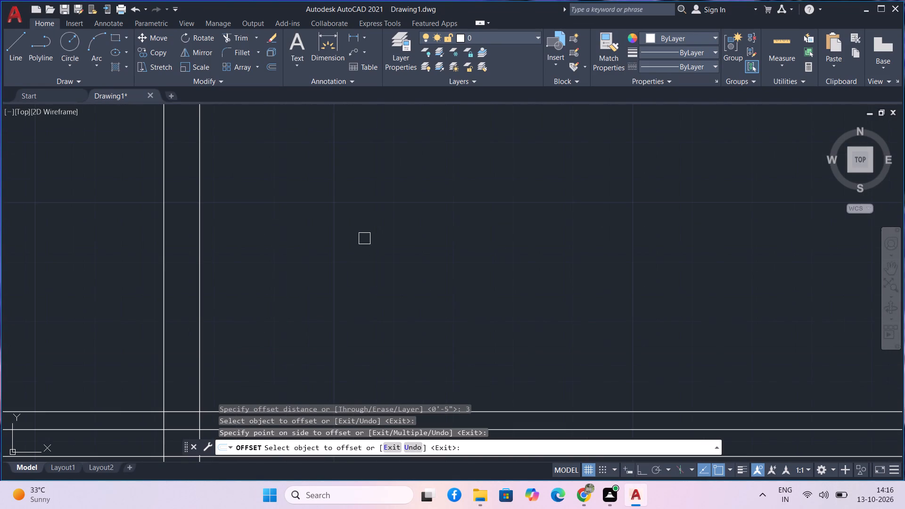
scroll(413, 207, "down", 3)
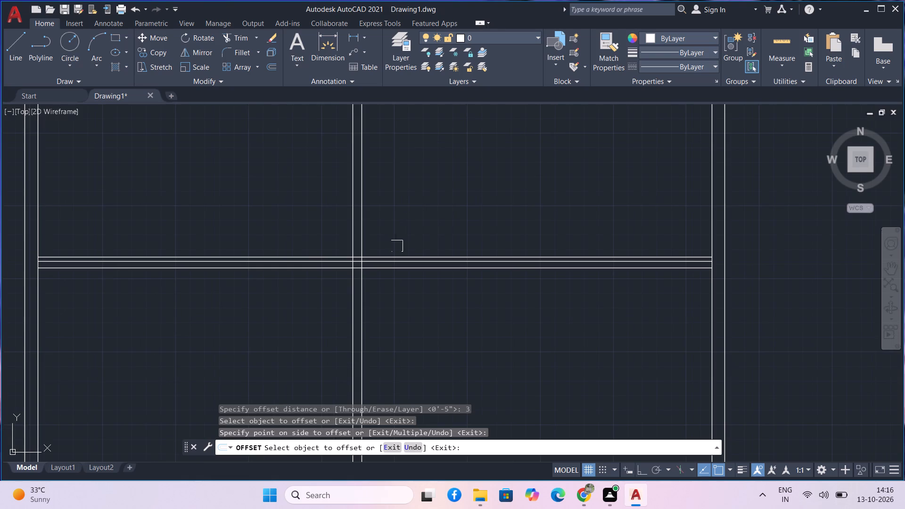
scroll(418, 357, "down", 1)
middle_click(418, 357)
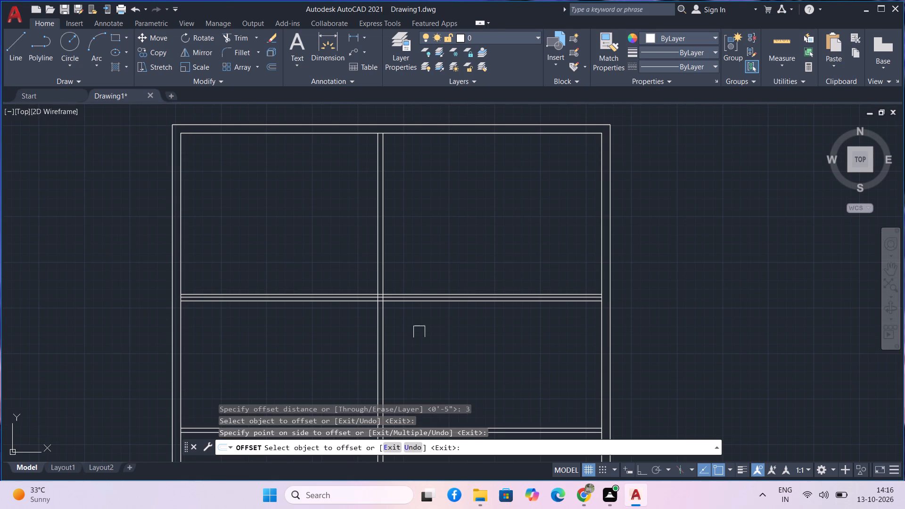
key("space")
type("o")
key("space")
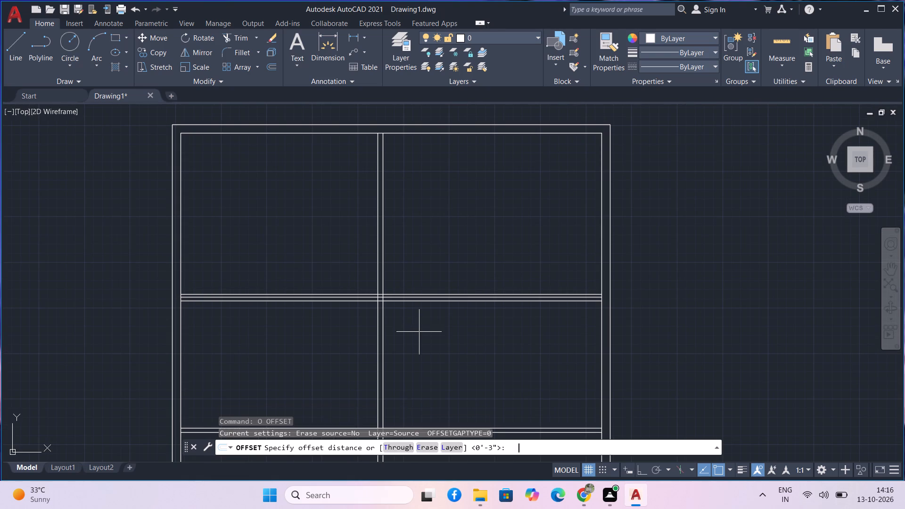
type("3'")
key("Return")
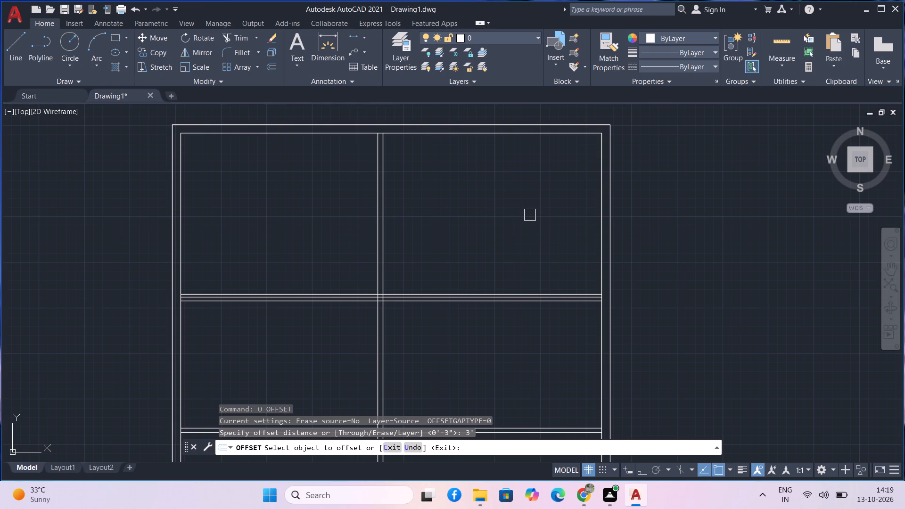
left_click(400, 240)
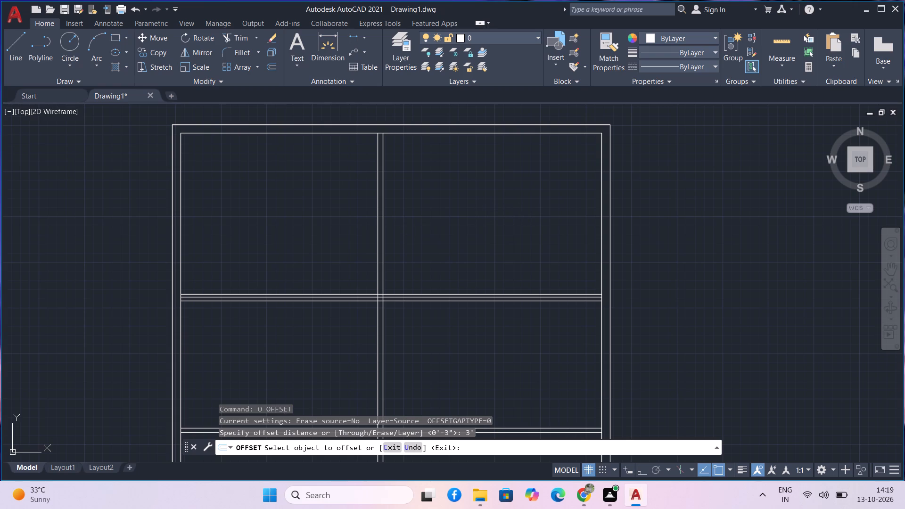
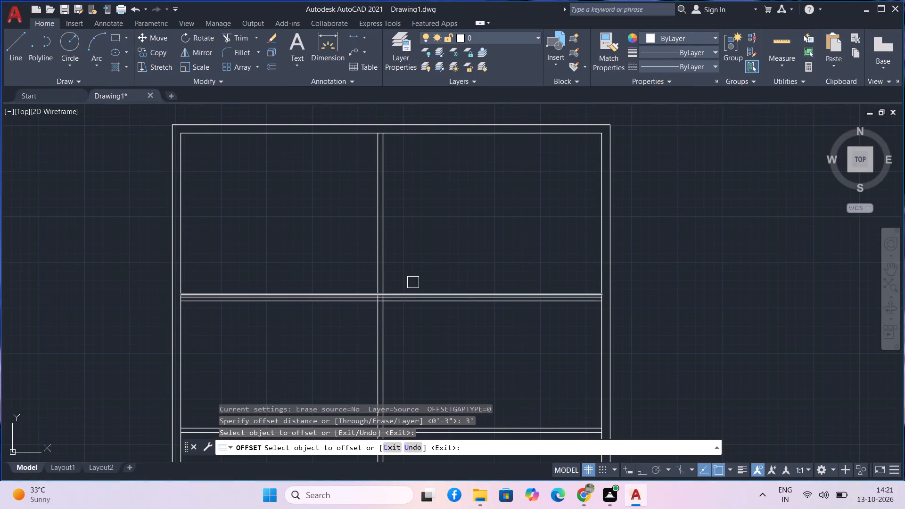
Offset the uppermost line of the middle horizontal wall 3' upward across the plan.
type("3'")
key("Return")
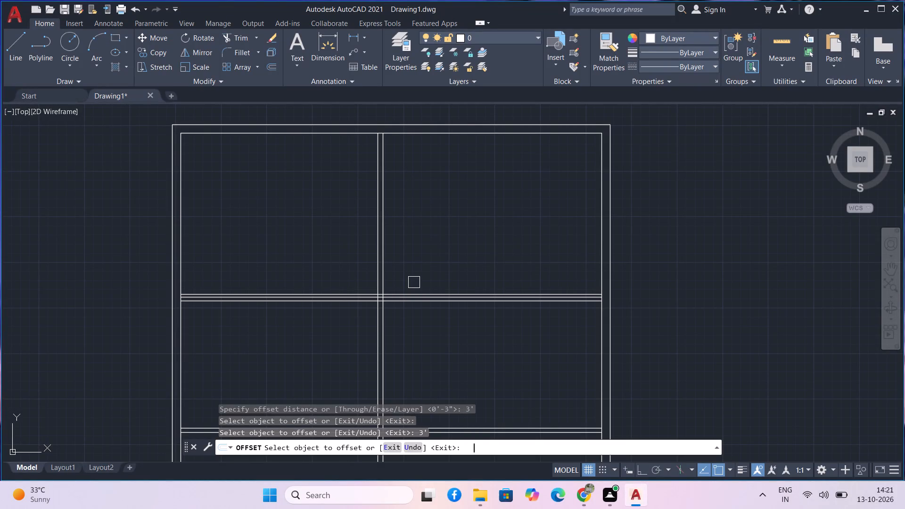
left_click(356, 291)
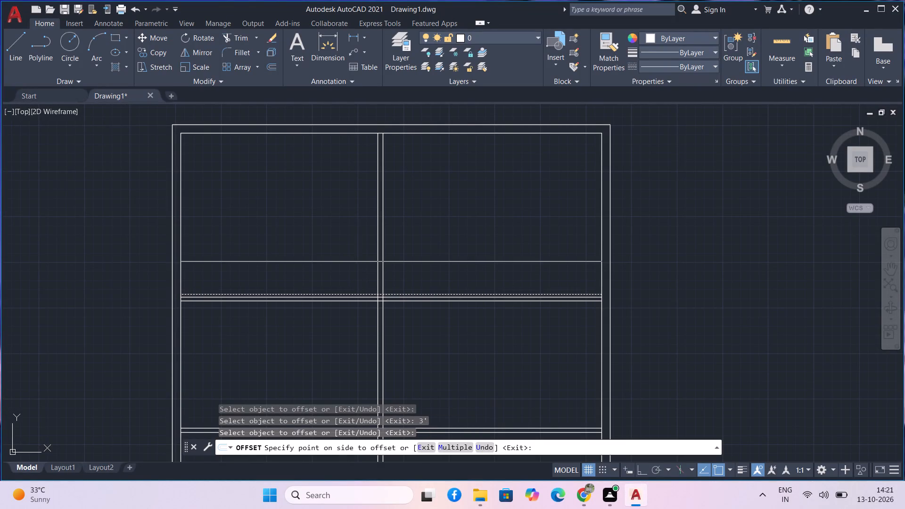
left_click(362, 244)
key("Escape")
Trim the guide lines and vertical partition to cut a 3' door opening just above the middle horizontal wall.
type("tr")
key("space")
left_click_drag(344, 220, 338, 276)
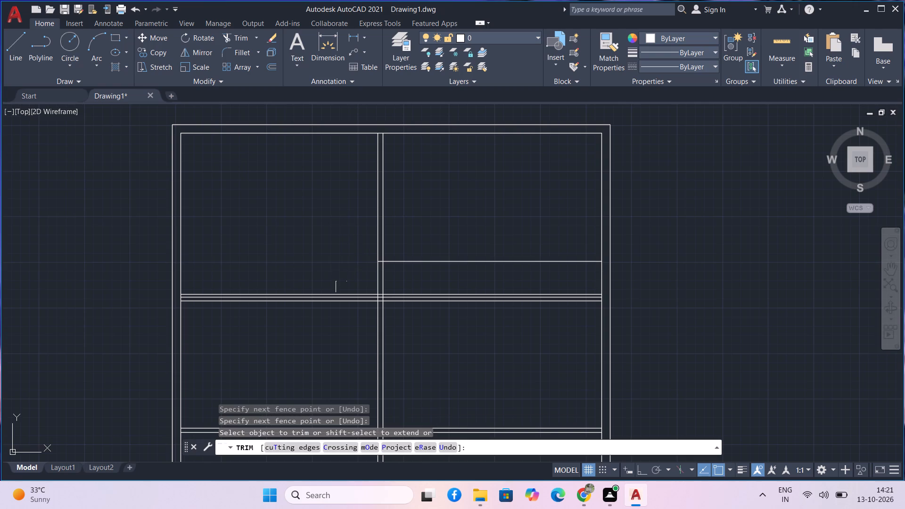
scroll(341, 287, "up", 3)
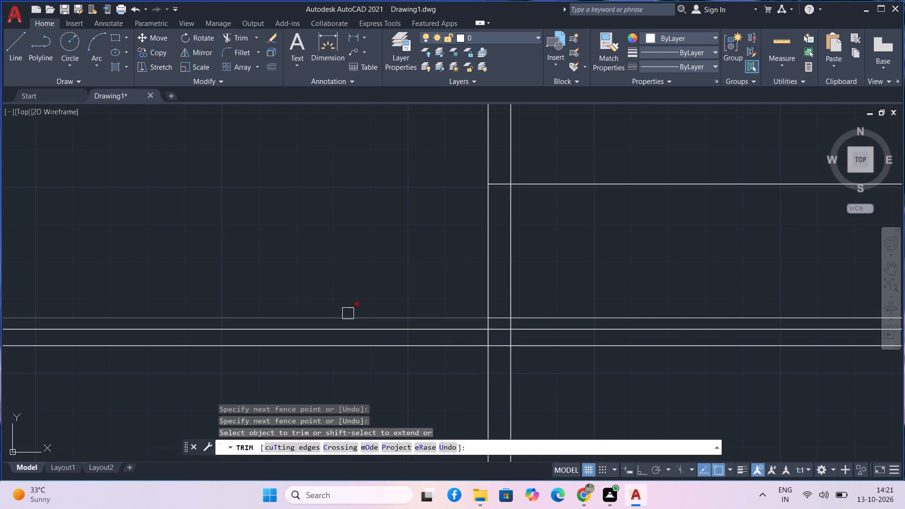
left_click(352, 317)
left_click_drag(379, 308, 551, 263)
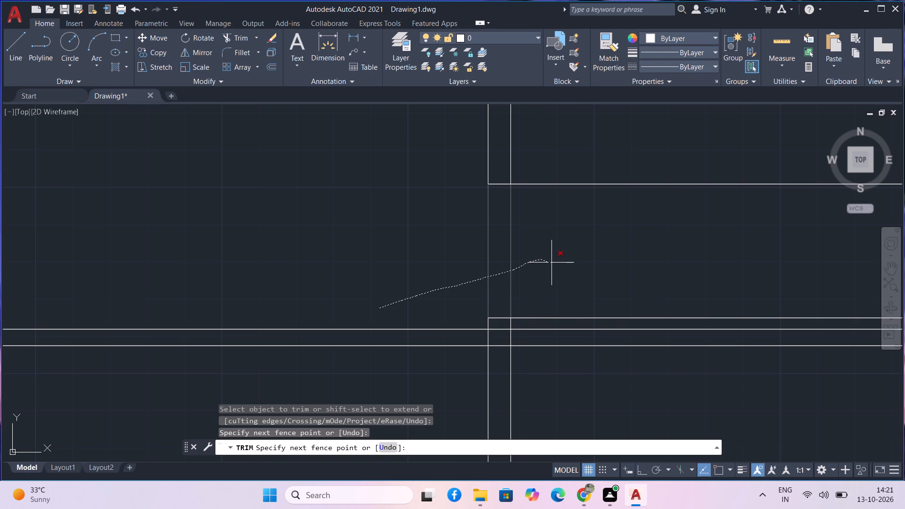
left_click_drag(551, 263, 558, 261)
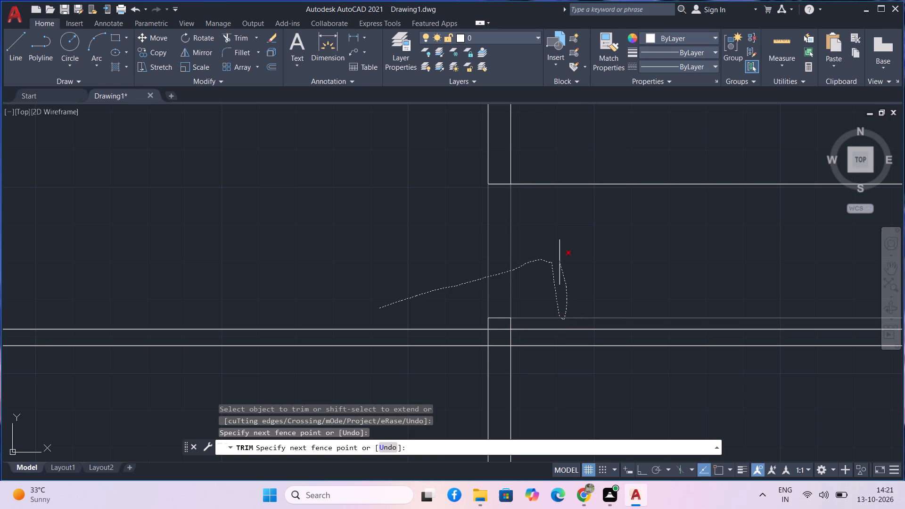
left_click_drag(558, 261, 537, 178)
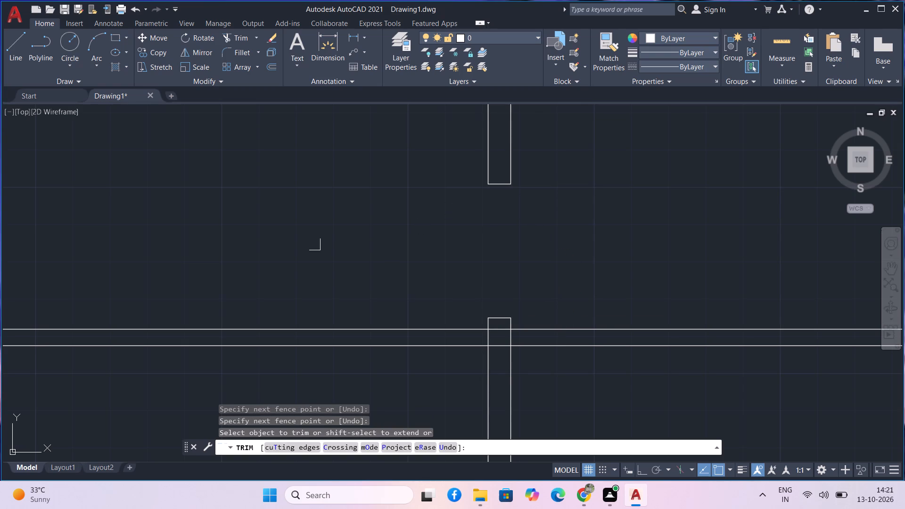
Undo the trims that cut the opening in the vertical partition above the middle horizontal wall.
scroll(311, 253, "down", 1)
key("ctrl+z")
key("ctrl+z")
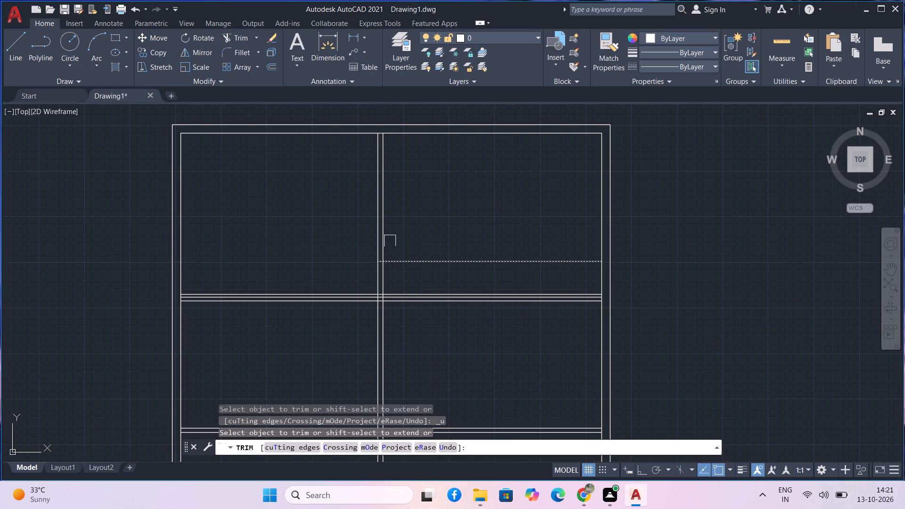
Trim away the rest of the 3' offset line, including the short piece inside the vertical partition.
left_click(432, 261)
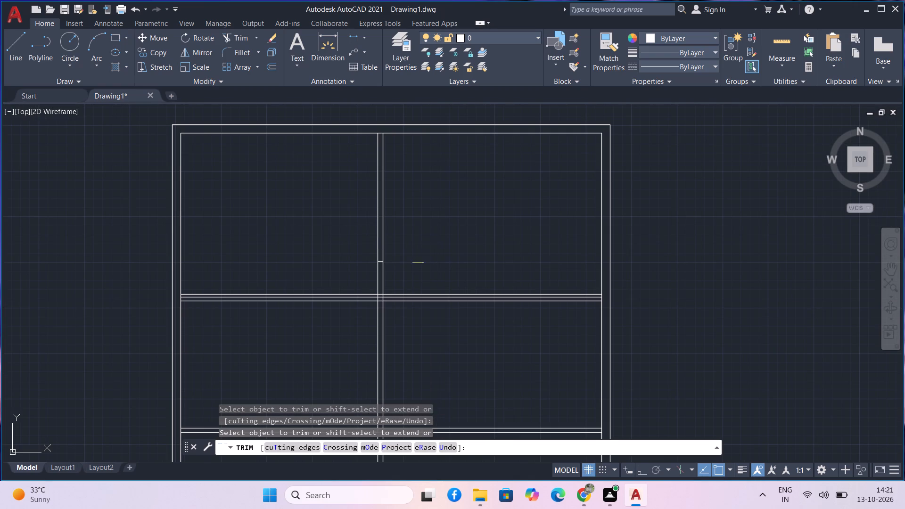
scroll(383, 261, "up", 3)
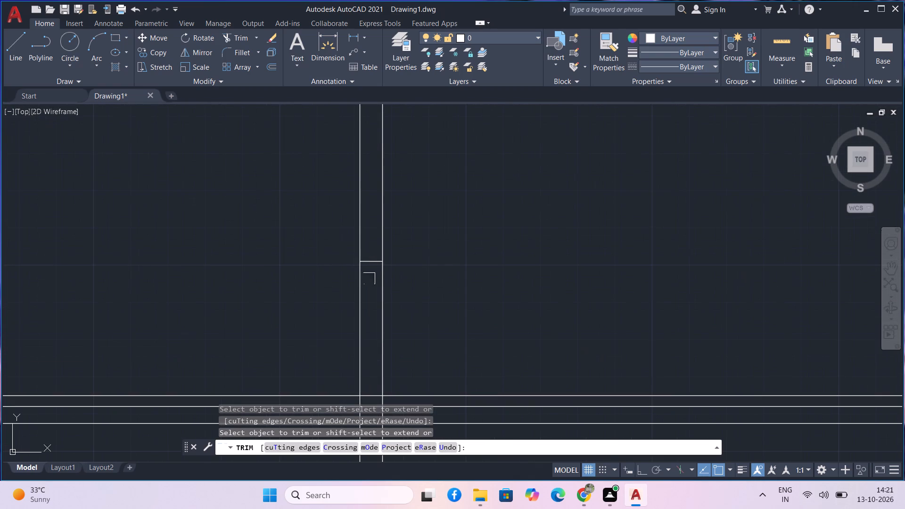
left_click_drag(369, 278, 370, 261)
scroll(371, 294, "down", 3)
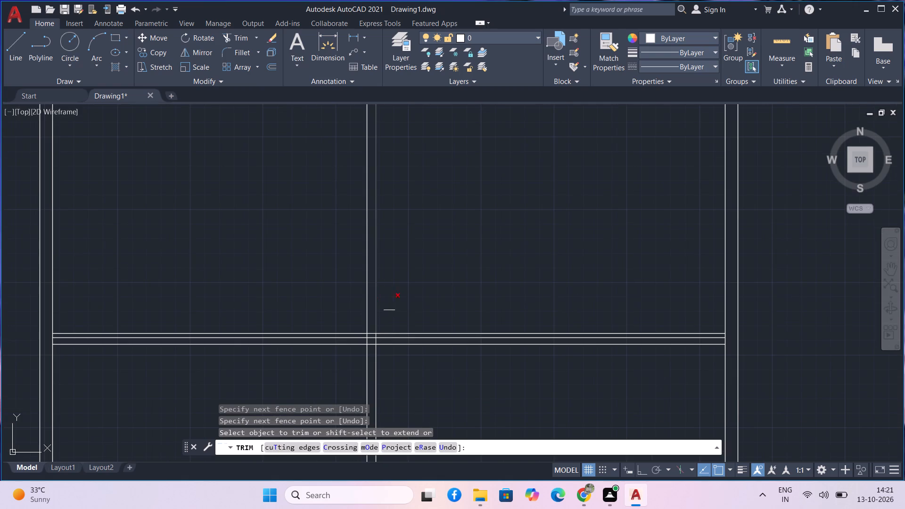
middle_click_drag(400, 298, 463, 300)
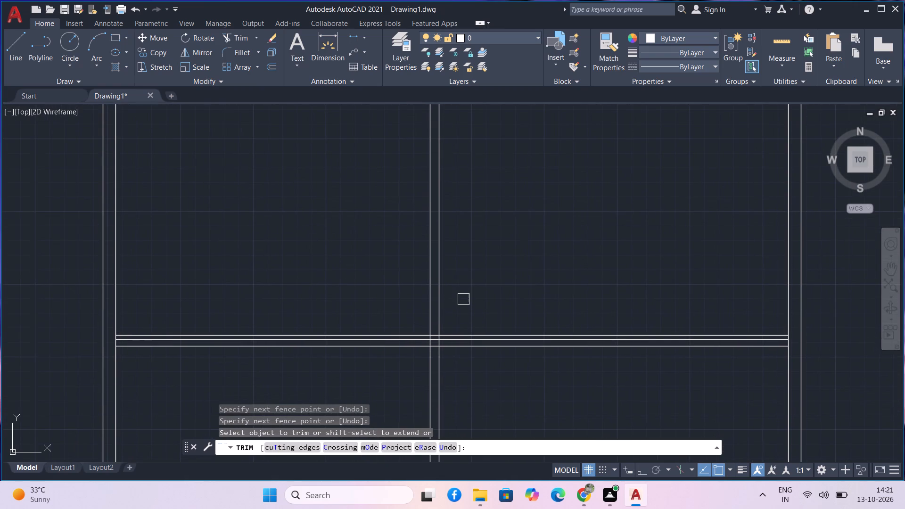
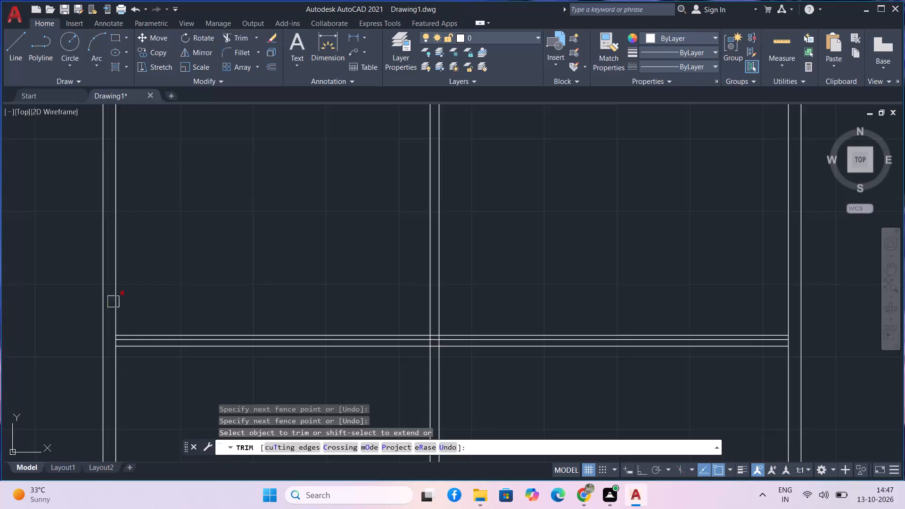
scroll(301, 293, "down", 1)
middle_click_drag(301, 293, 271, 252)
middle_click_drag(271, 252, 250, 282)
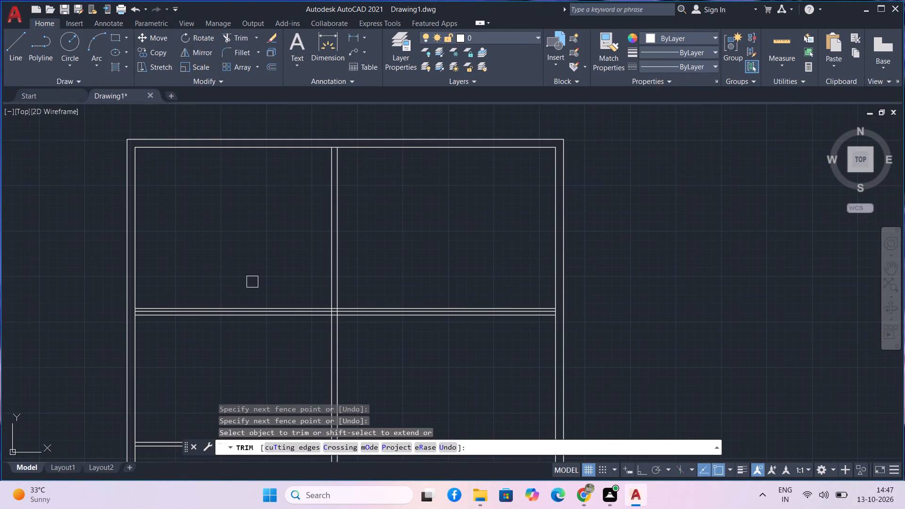
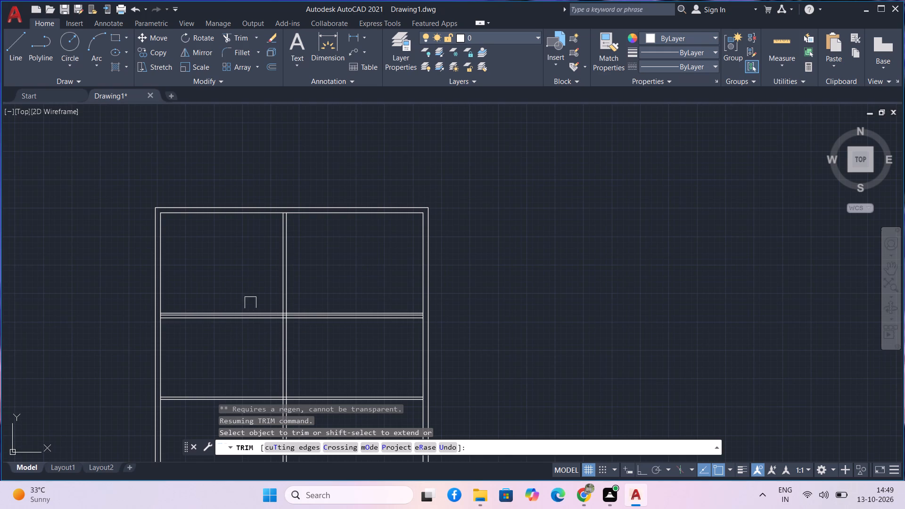
Trim away the extra horizontal line just above the upper partition, including the short piece between the two vertical partition lines.
scroll(249, 301, "up", 4)
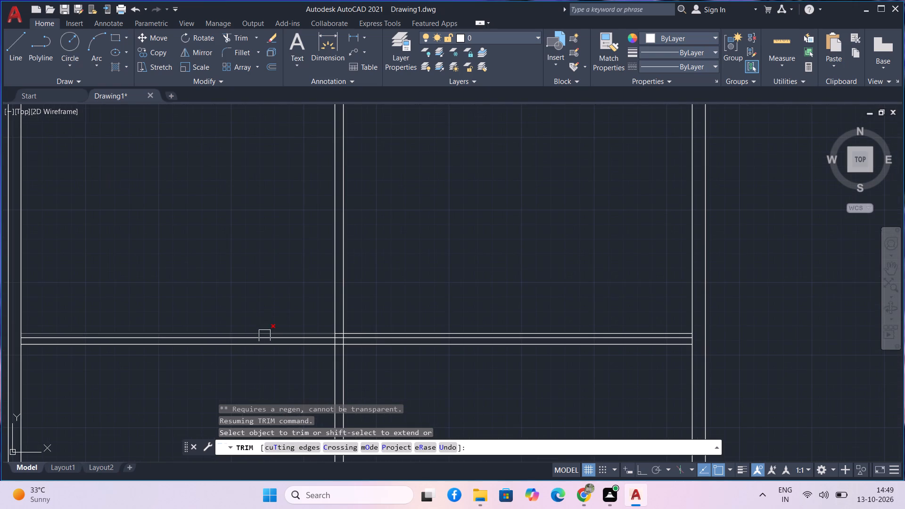
left_click(266, 329)
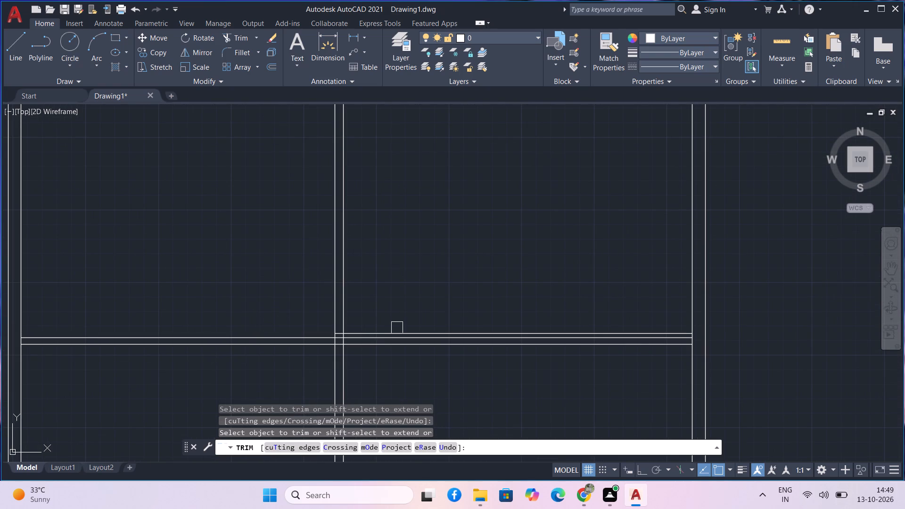
left_click(397, 330)
scroll(343, 328, "up", 3)
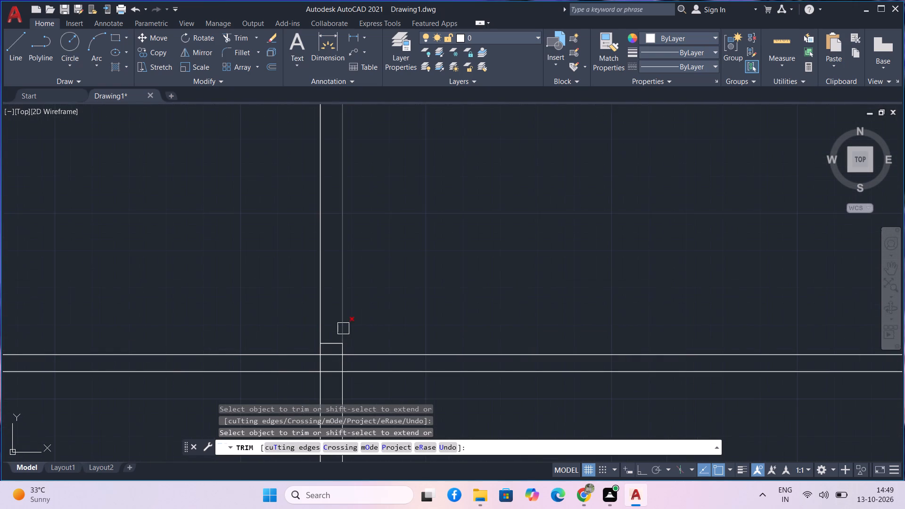
left_click(334, 342)
scroll(318, 333, "down", 4)
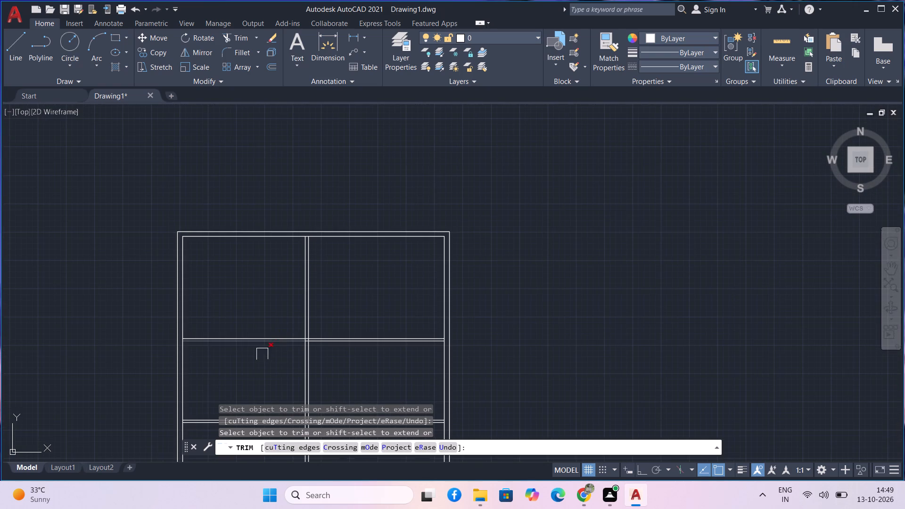
middle_click(247, 367)
middle_click_drag(247, 367, 286, 368)
middle_click_drag(239, 373, 270, 378)
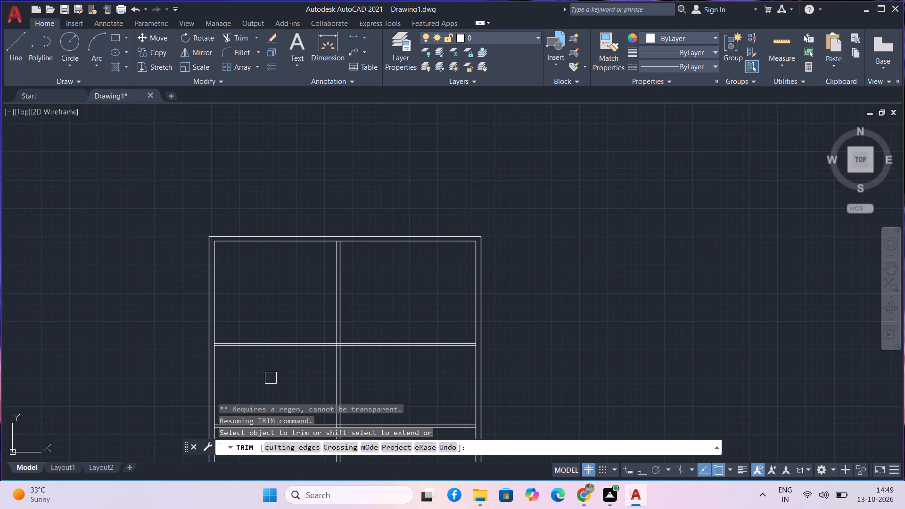
key("Escape")
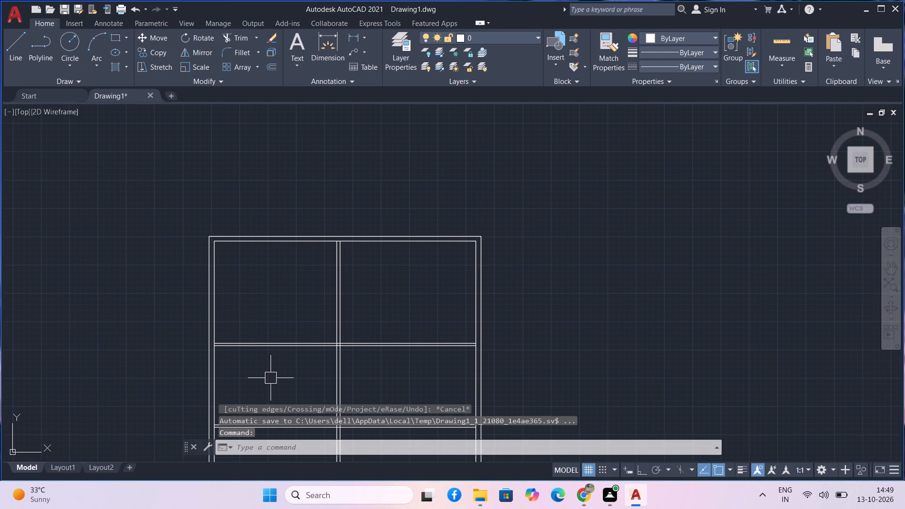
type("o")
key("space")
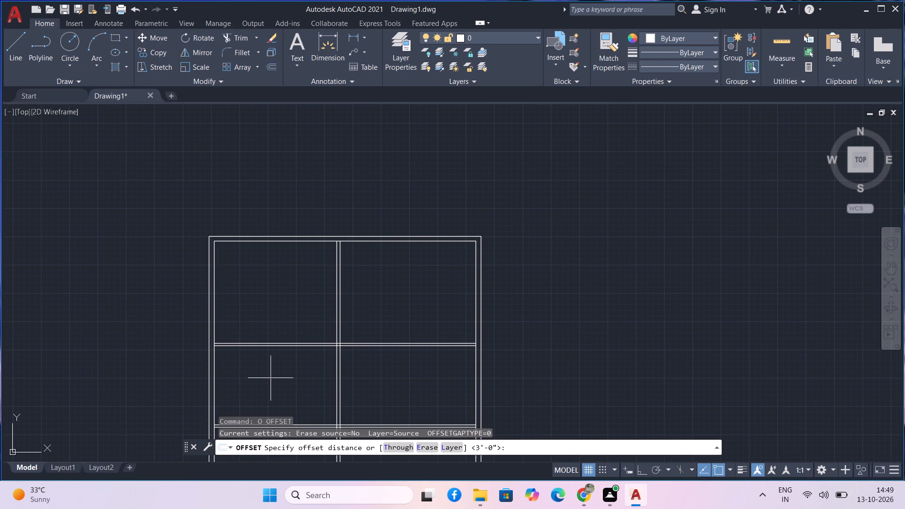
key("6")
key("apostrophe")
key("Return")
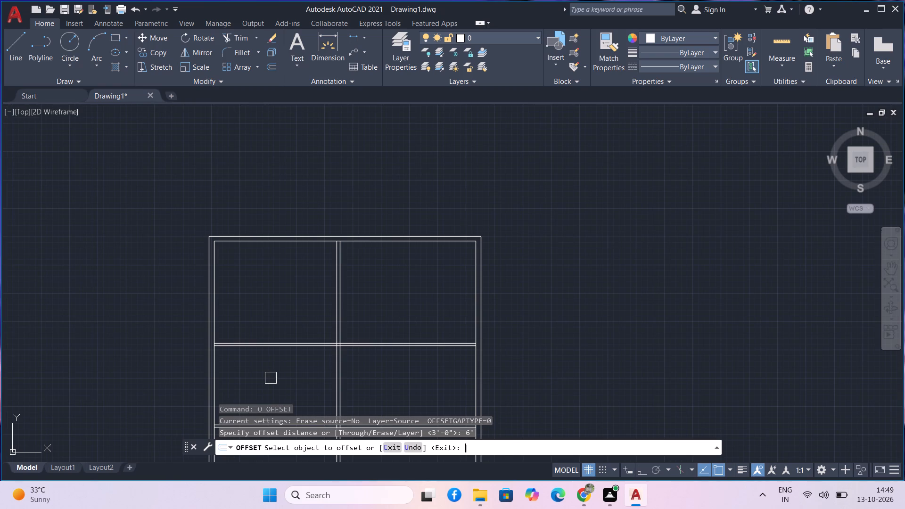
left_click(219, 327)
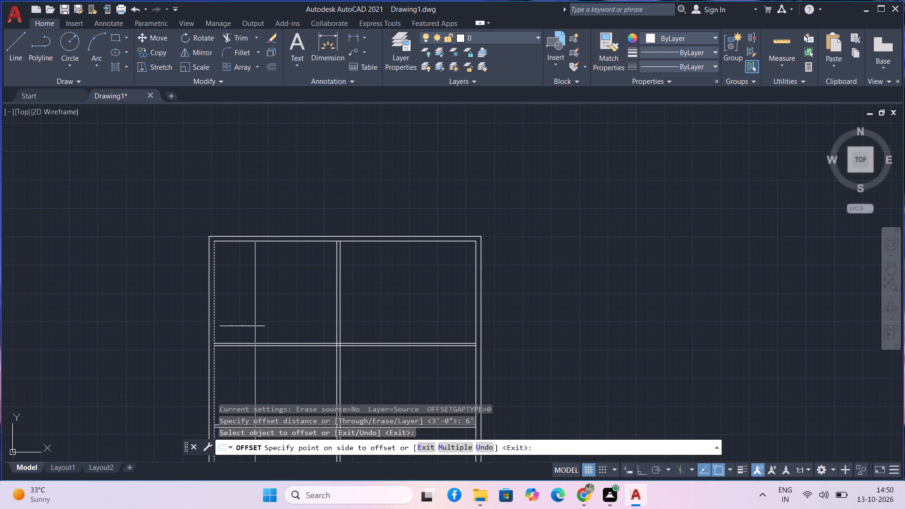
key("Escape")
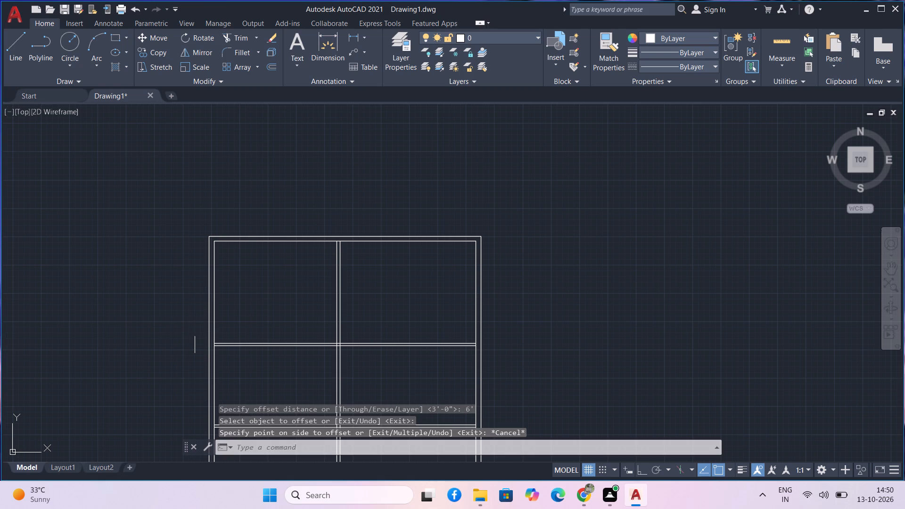
Offset the inner line of the plan's left outer wall 12' inward into the upper-left room.
type("o")
key("space")
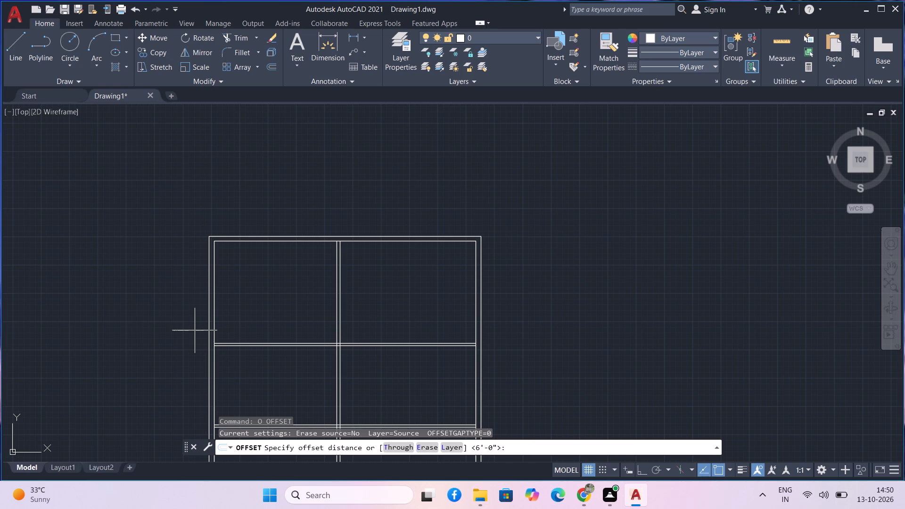
type("12")
key("apostrophe")
key("Return")
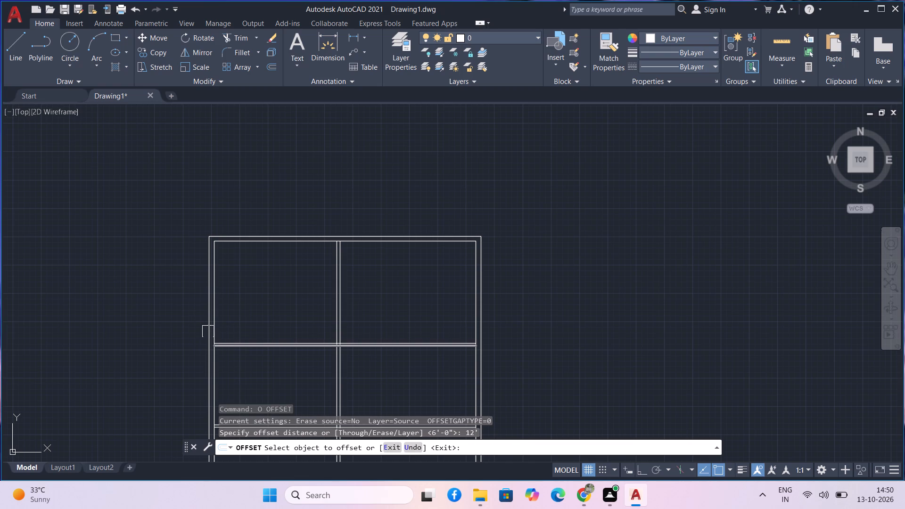
left_click(214, 329)
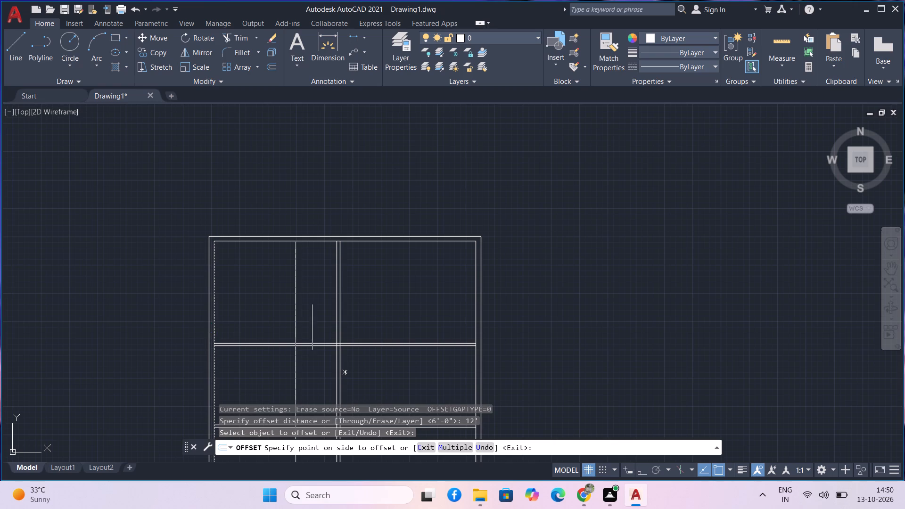
scroll(315, 327, "up", 2)
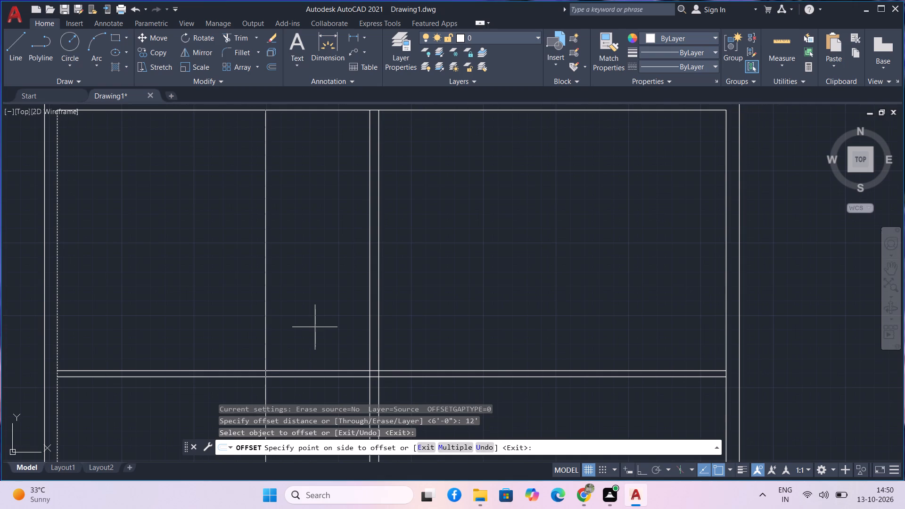
left_click(315, 327)
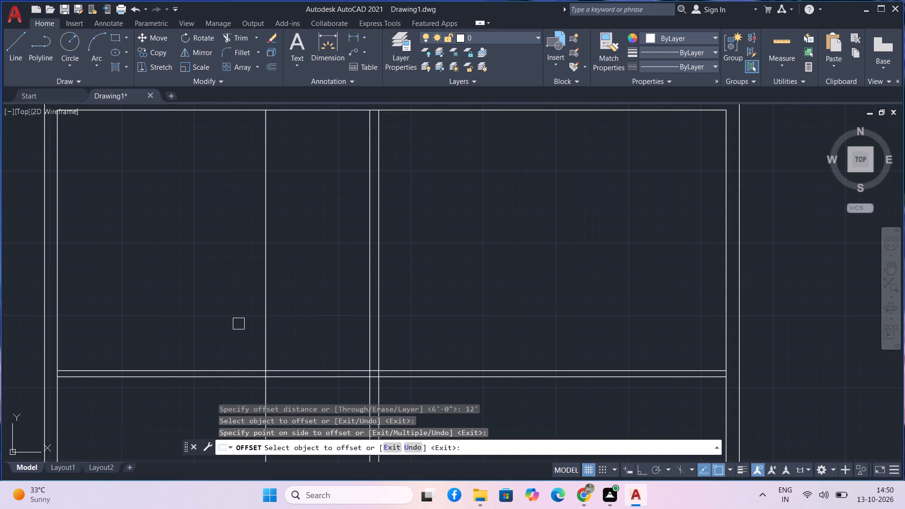
Offset the inner line of the left outer wall 12' inward a second time.
scroll(239, 324, "down", 1)
middle_click_drag(239, 324, 255, 358)
middle_click_drag(255, 366, 251, 347)
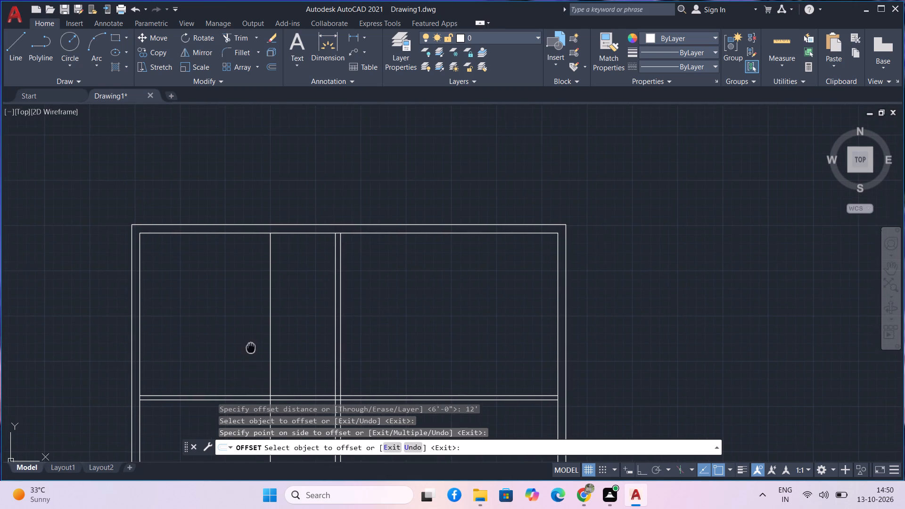
middle_click_drag(251, 347, 251, 344)
middle_click(251, 344)
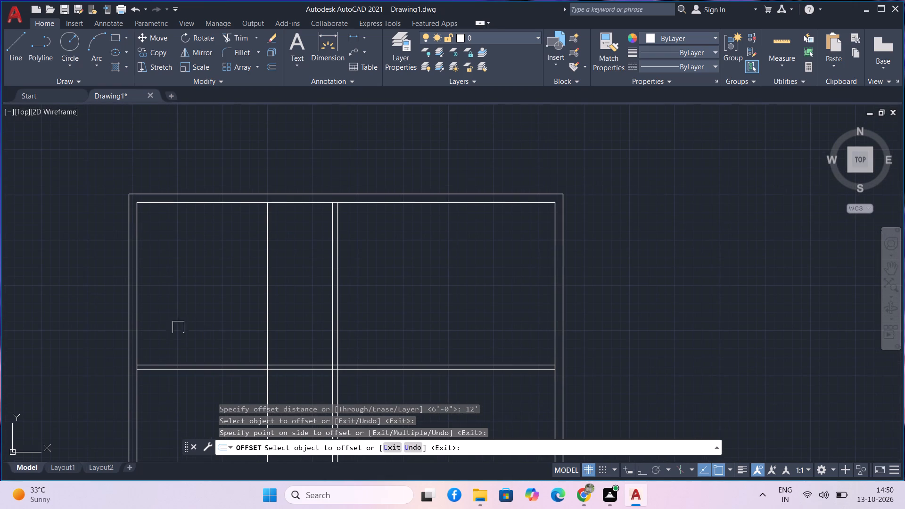
left_click(142, 339)
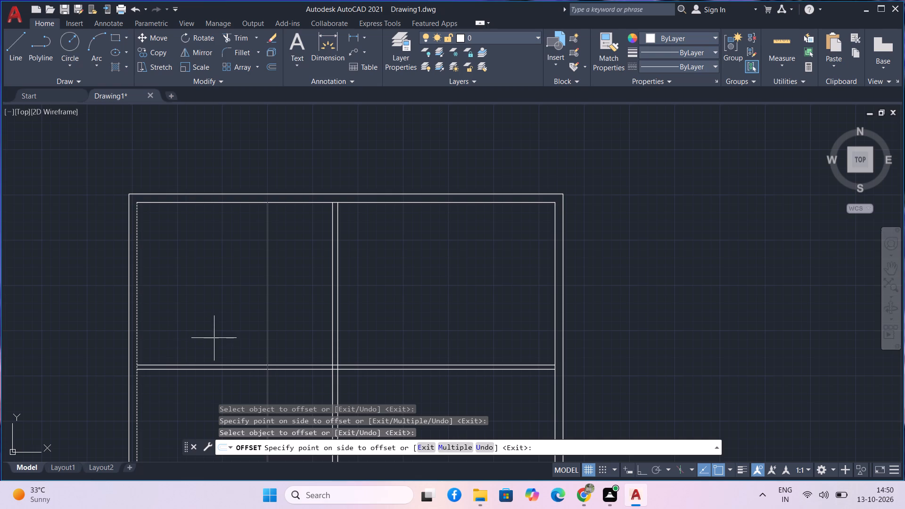
left_click(257, 338)
scroll(251, 348, "up", 2)
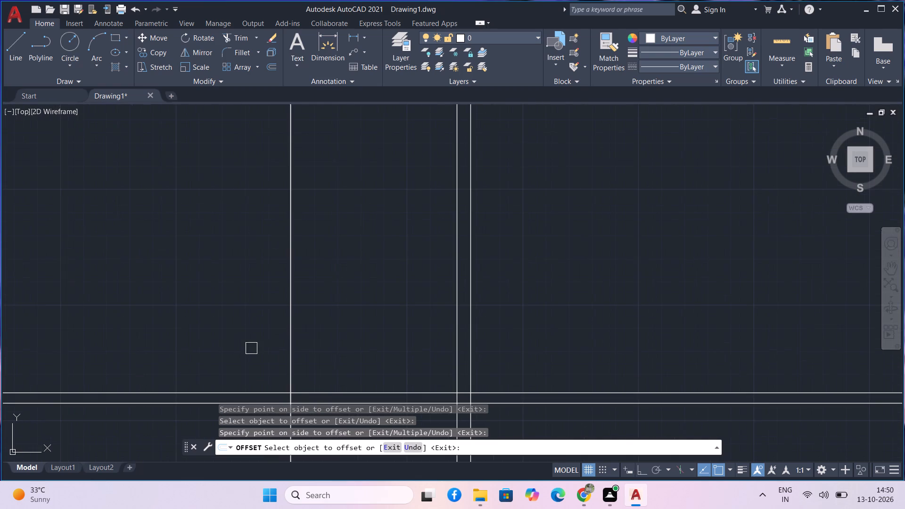
scroll(259, 348, "down", 2)
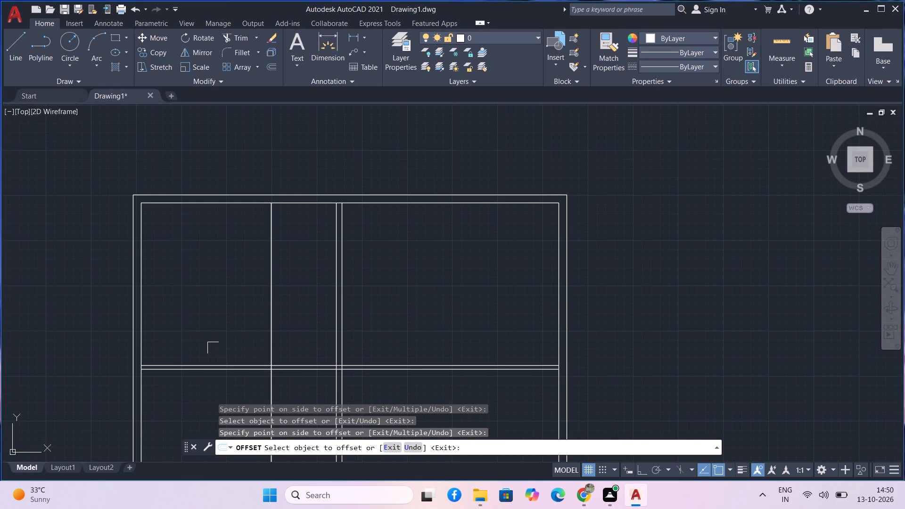
scroll(145, 362, "up", 2)
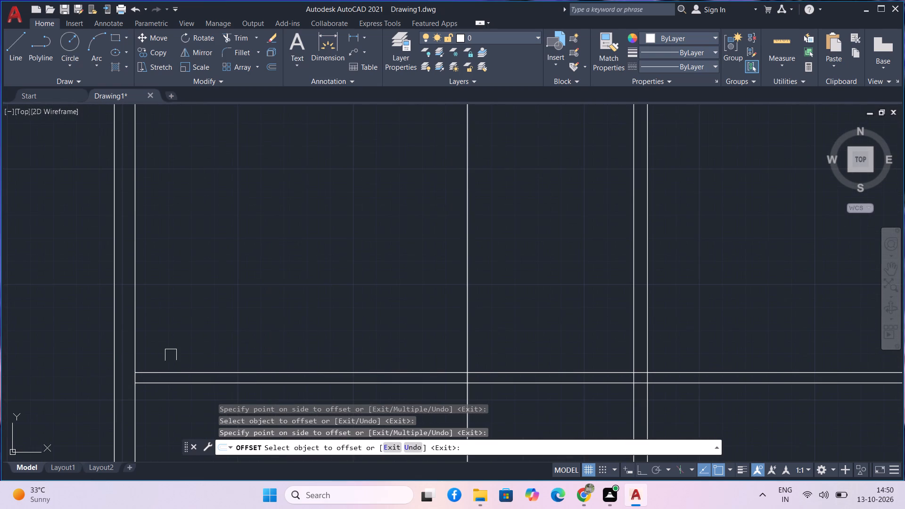
scroll(171, 355, "down", 1)
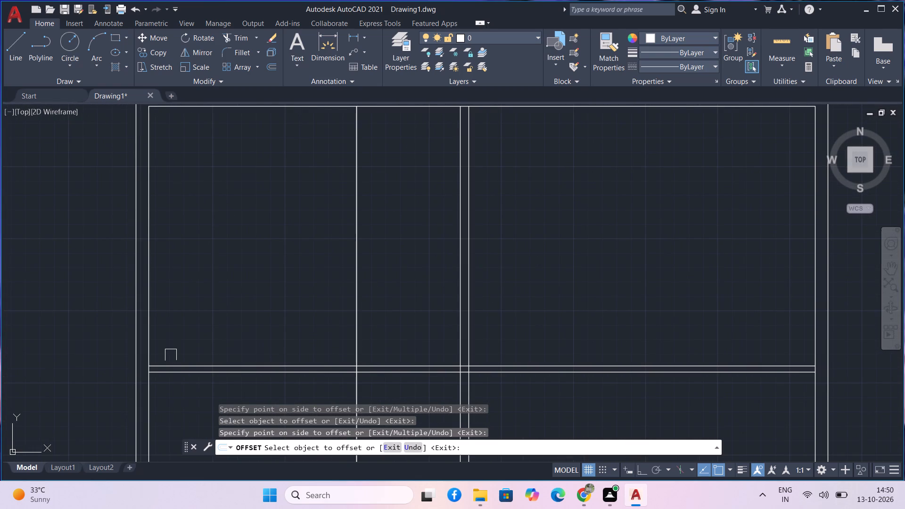
scroll(194, 318, "down", 1)
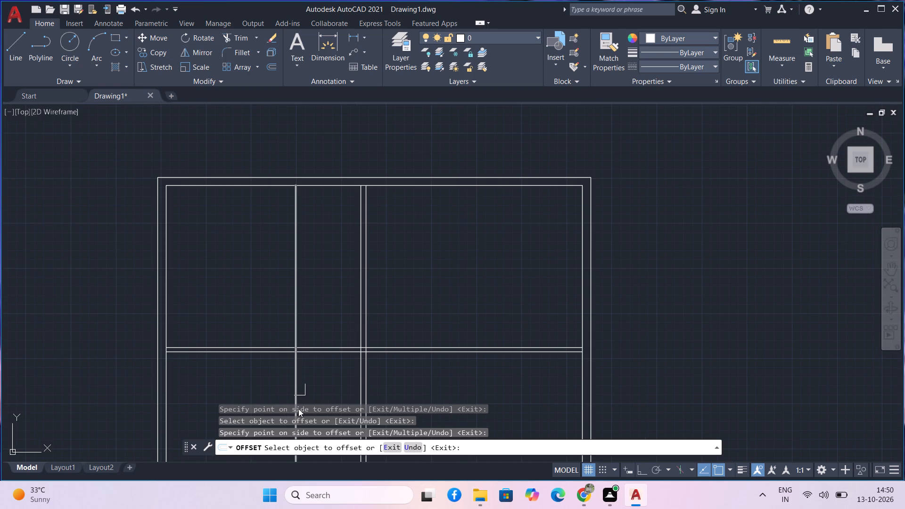
key("Escape")
Trim off the part of the new vertical line that extends below the upper horizontal partition.
type("trb")
key("space")
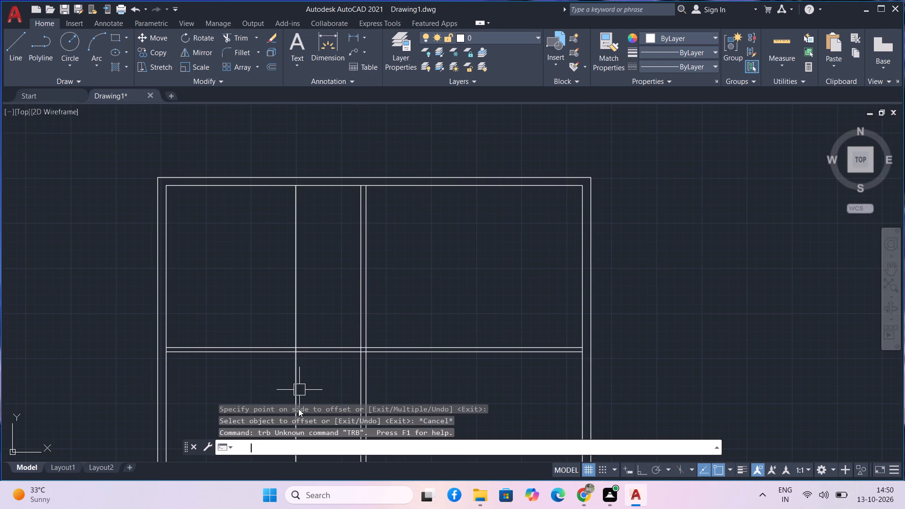
key("BackSpace")
type("tr")
key("space")
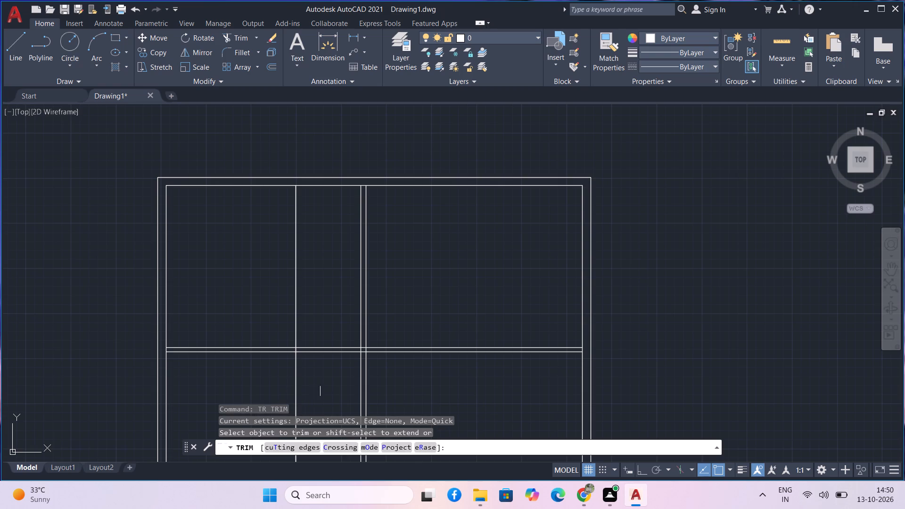
left_click_drag(318, 390, 258, 392)
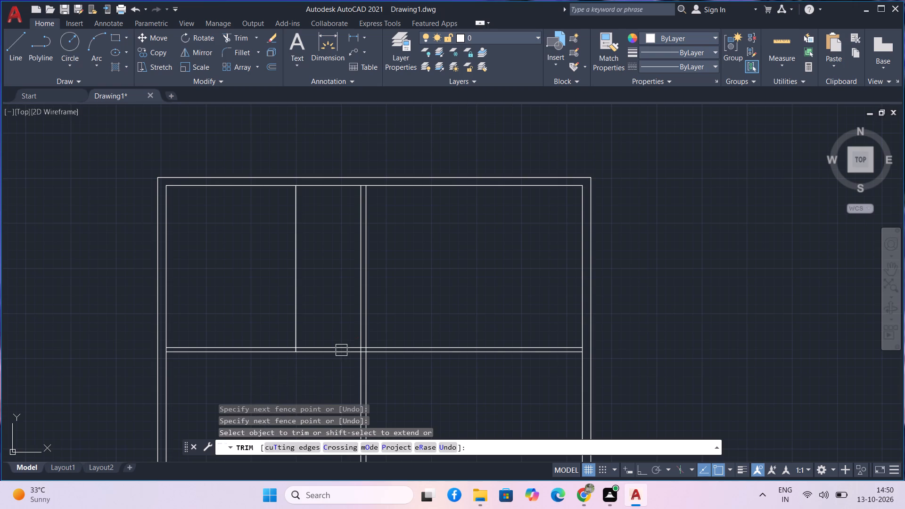
scroll(361, 350, "up", 8)
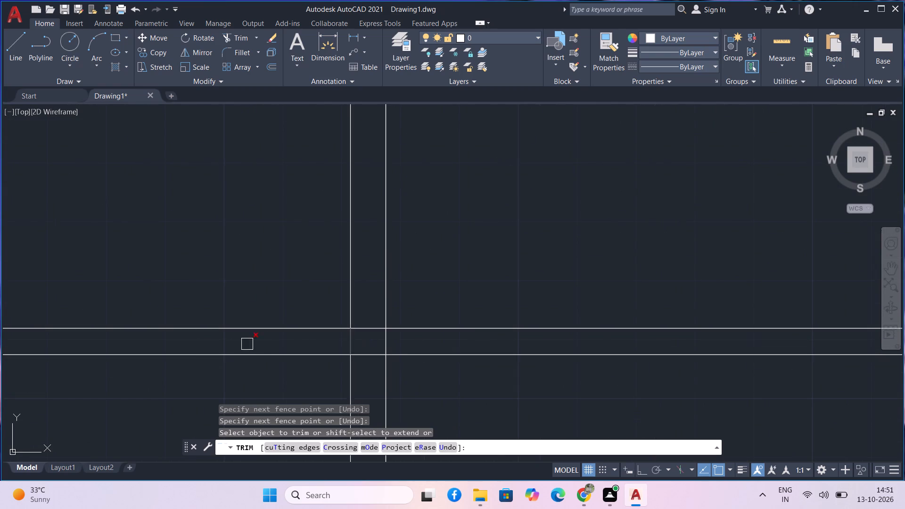
scroll(191, 361, "down", 2)
middle_click_drag(175, 299, 206, 396)
scroll(198, 363, "down", 2)
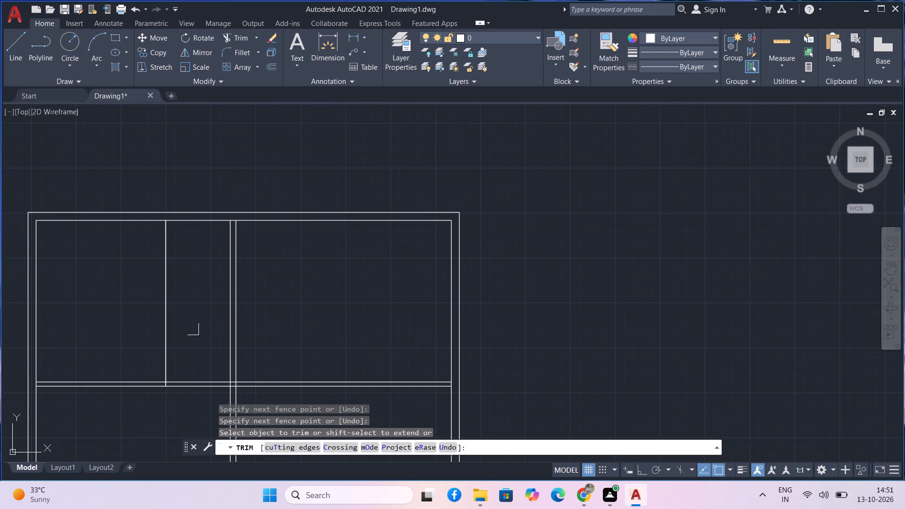
middle_click_drag(193, 329, 290, 330)
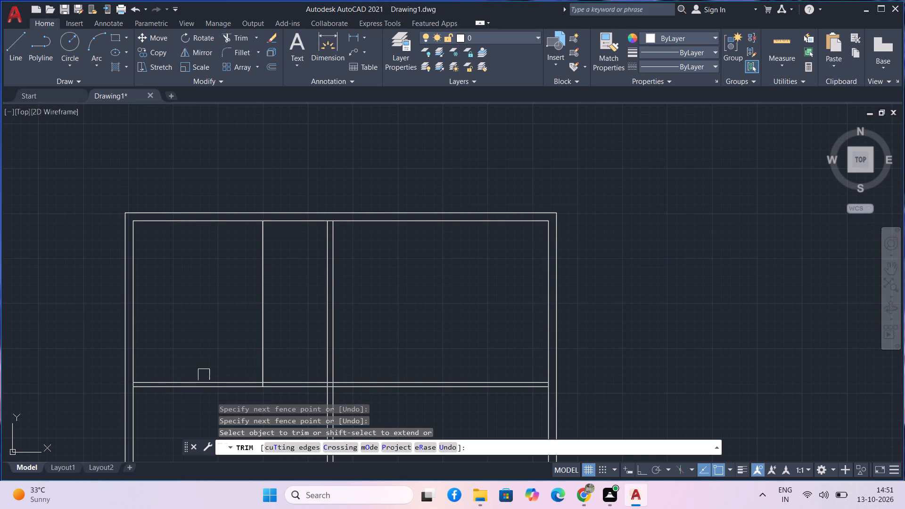
key("Escape")
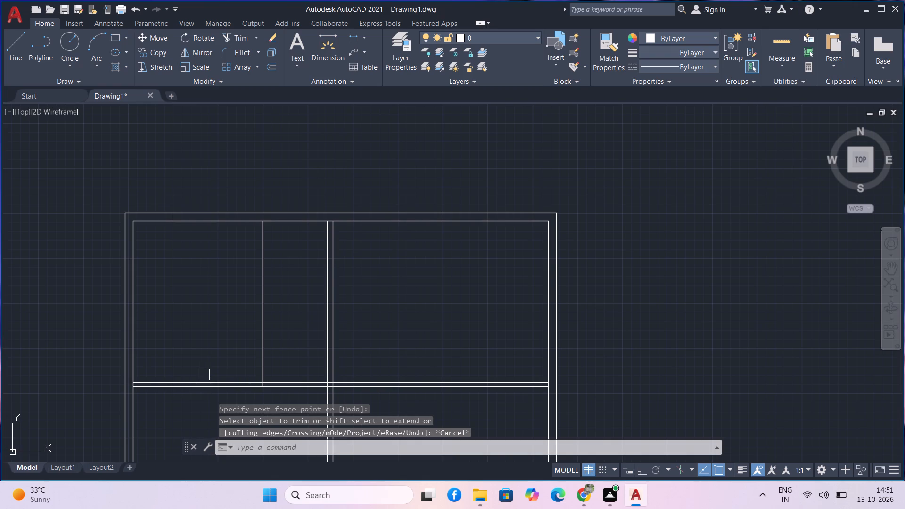
Offset the upper line of the horizontal partition 5' upward into the upper rooms.
type("o")
key("space")
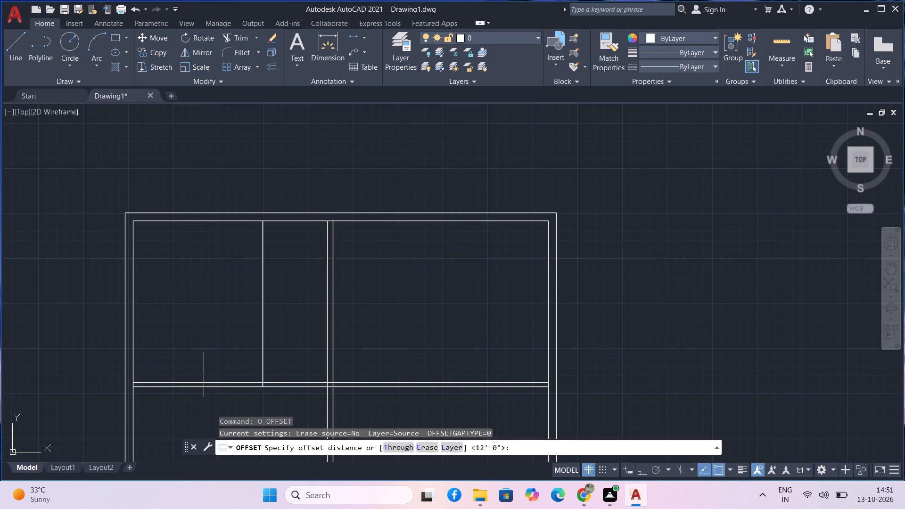
key("5")
key("apostrophe")
key("Return")
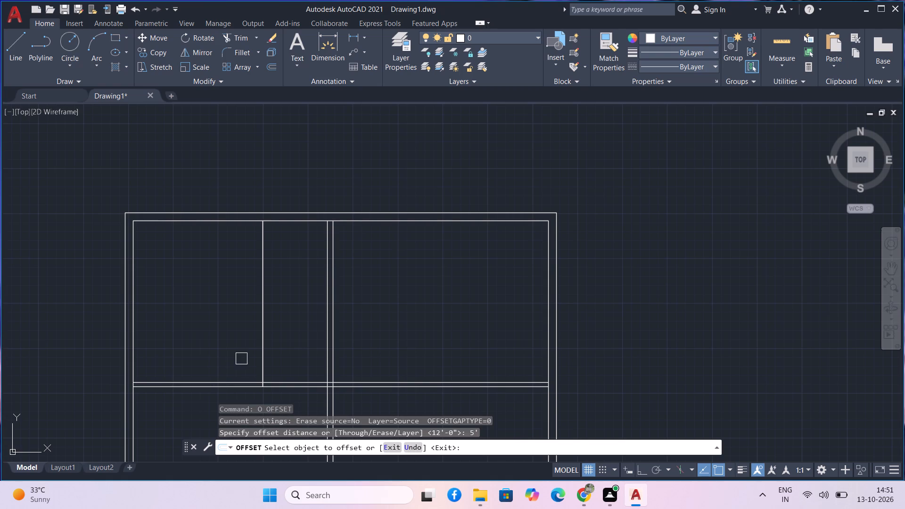
left_click(203, 377)
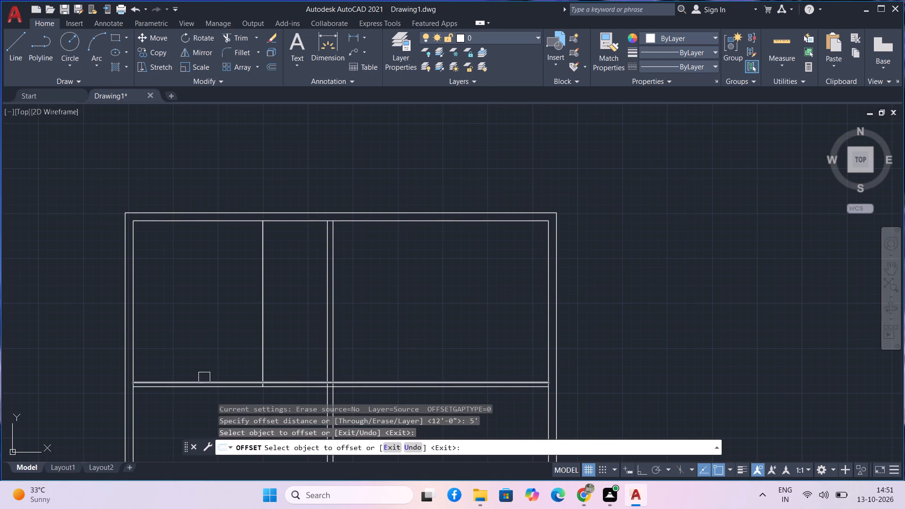
left_click(205, 378)
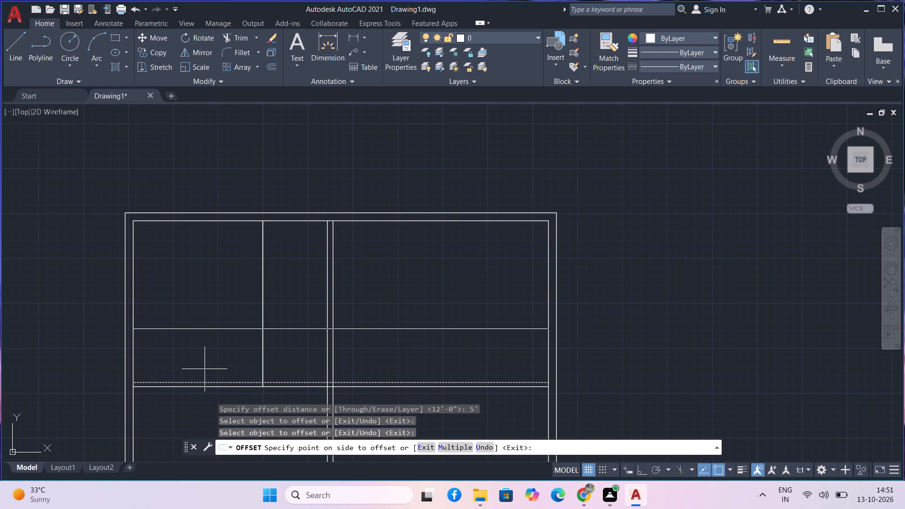
left_click(205, 369)
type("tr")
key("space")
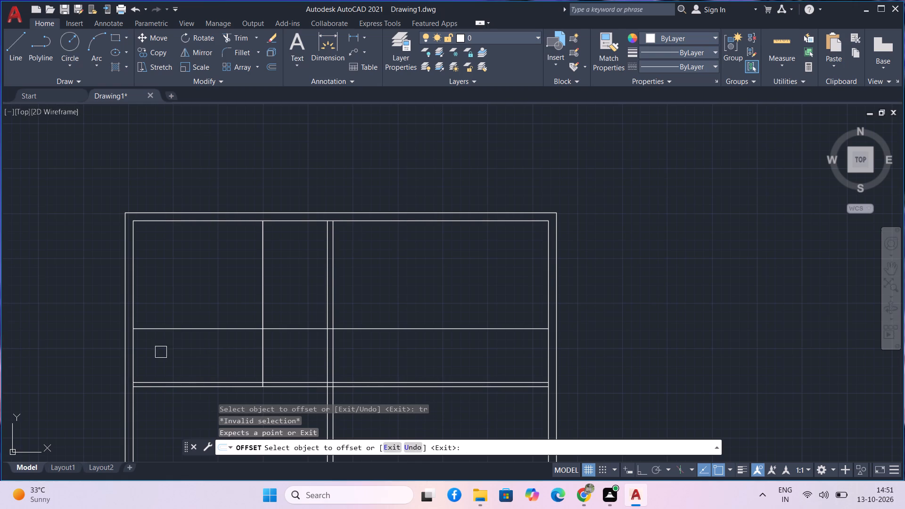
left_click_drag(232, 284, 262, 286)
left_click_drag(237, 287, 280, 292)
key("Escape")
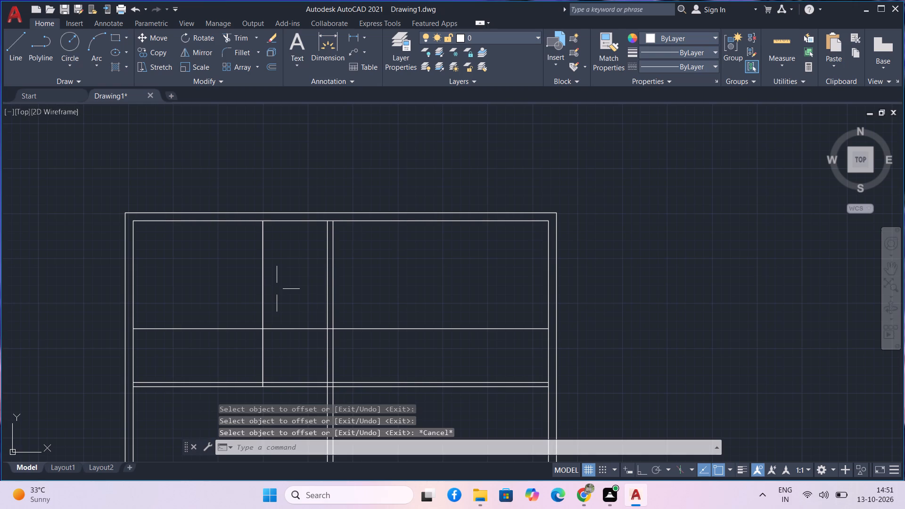
Trim the short vertical line above the new horizontal line, and that horizontal line's parts beyond the small room on both sides of the central partition.
type("tr")
key("space")
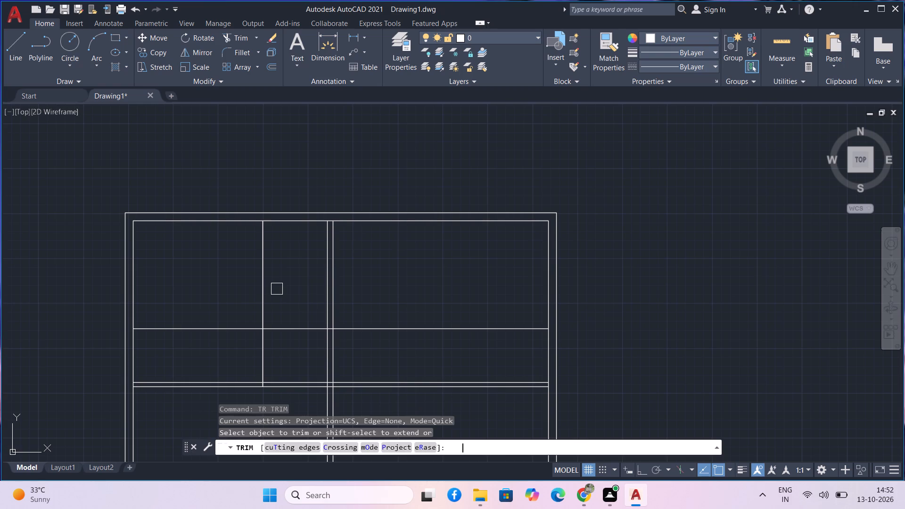
left_click_drag(228, 276, 304, 336)
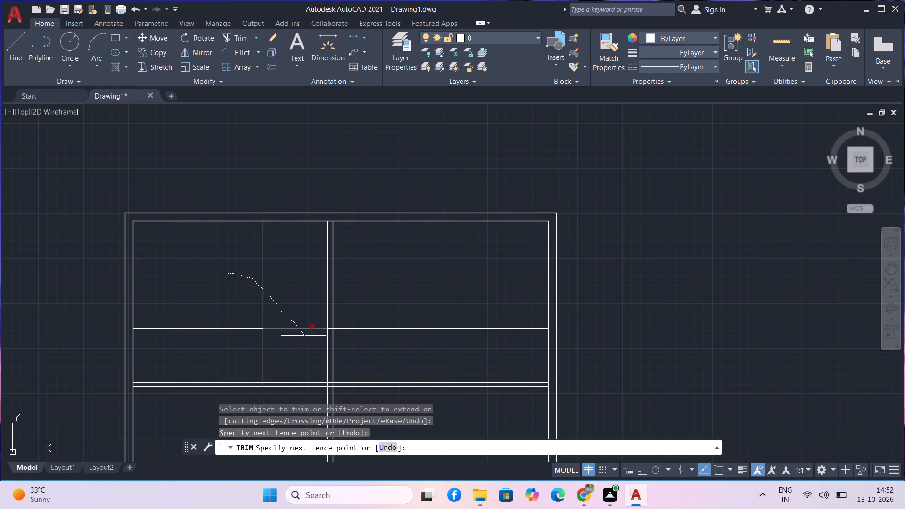
left_click_drag(304, 336, 304, 337)
left_click_drag(387, 323, 390, 327)
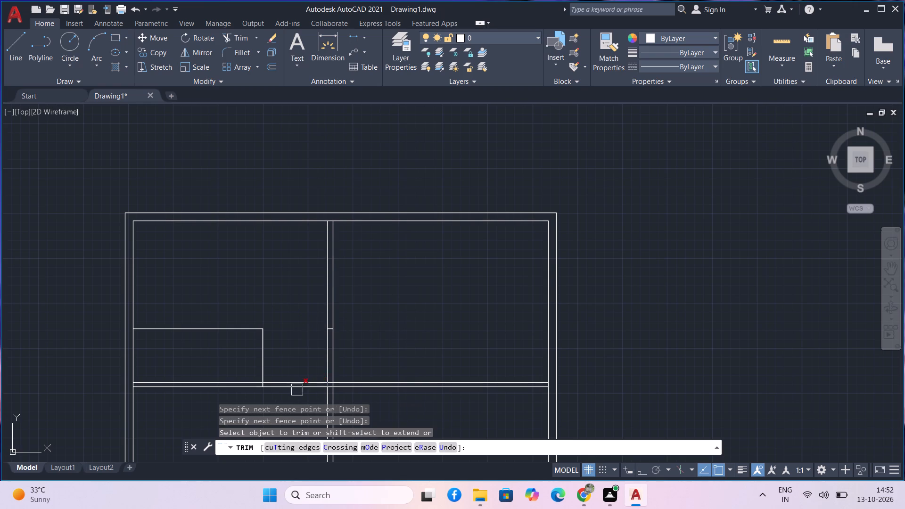
Trim both lines of the horizontal partition between the small room's right side and the central vertical partition to leave an opening.
middle_click_drag(283, 373, 270, 328)
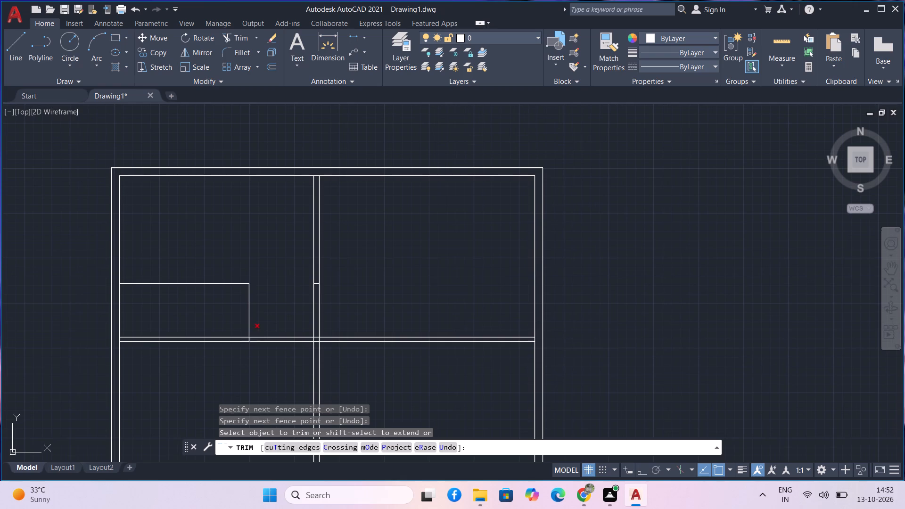
scroll(258, 342, "up", 2)
middle_click_drag(275, 303, 275, 307)
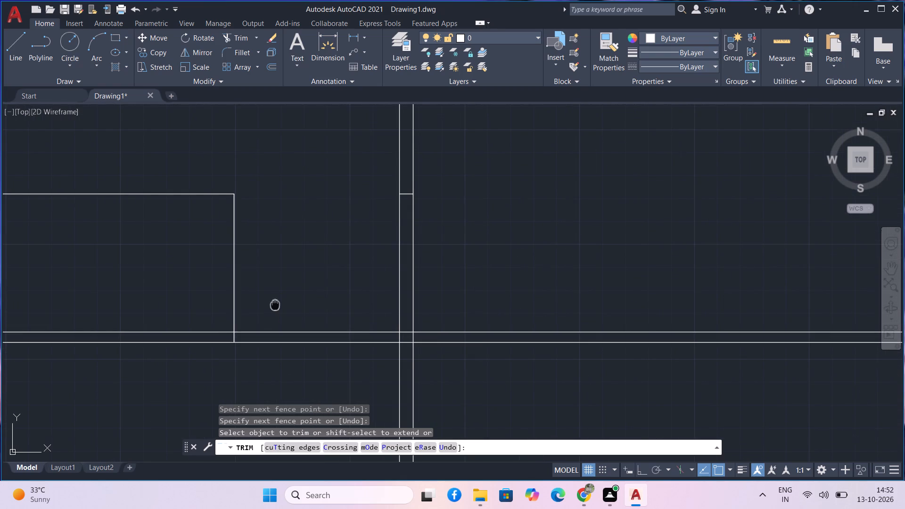
middle_click_drag(275, 307, 269, 334)
middle_click(269, 335)
scroll(296, 320, "down", 1)
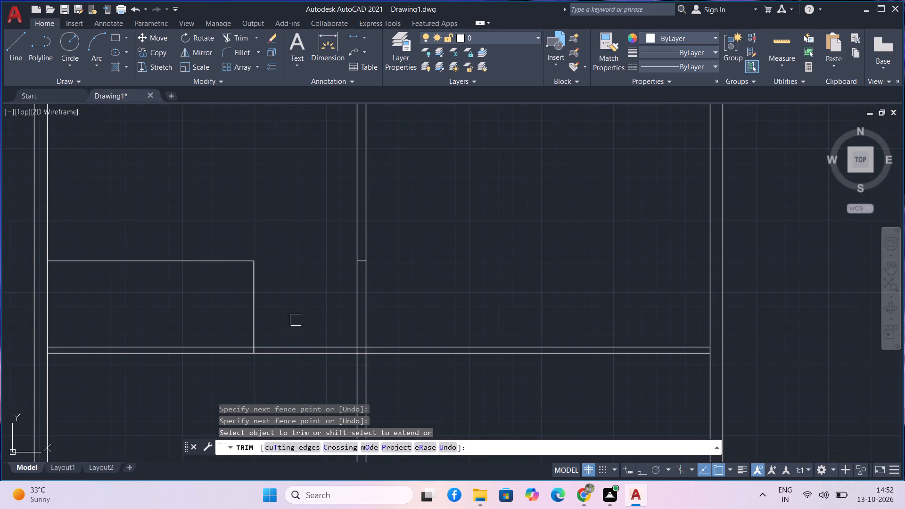
scroll(302, 318, "down", 1)
left_click_drag(303, 313, 301, 329)
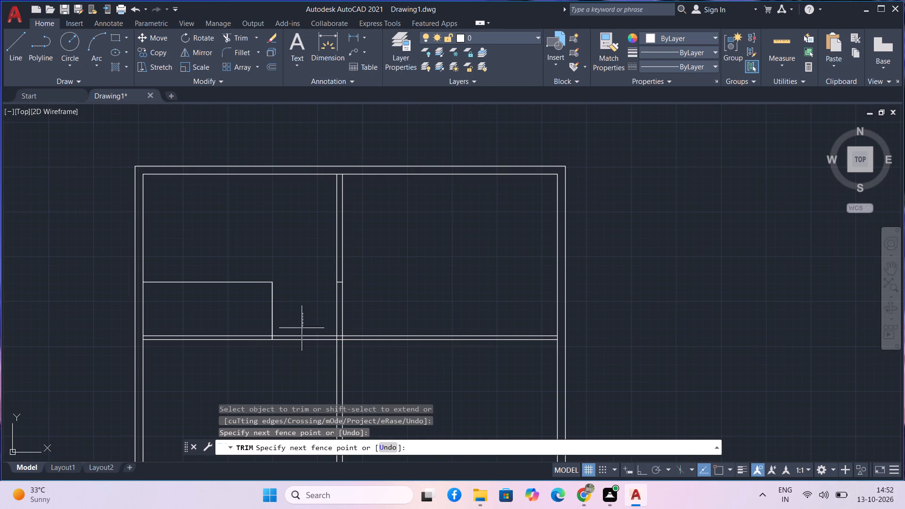
left_click_drag(301, 329, 315, 362)
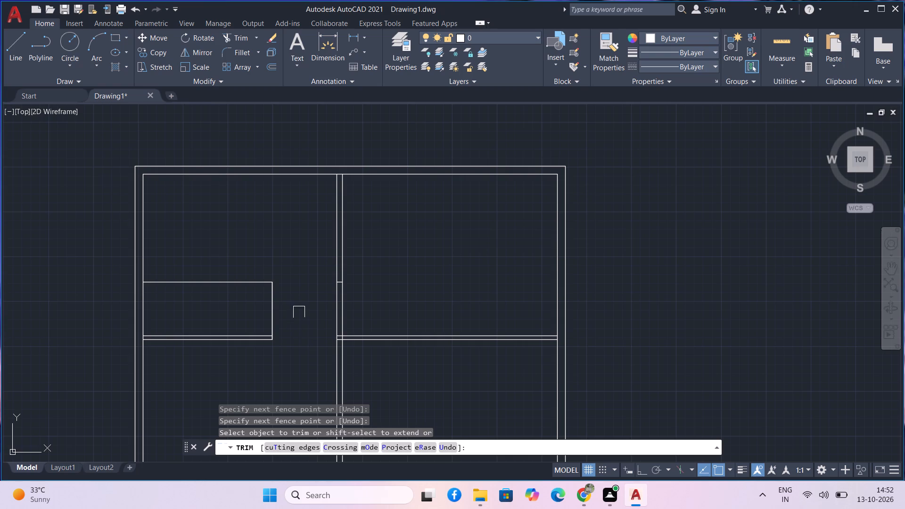
key("Escape")
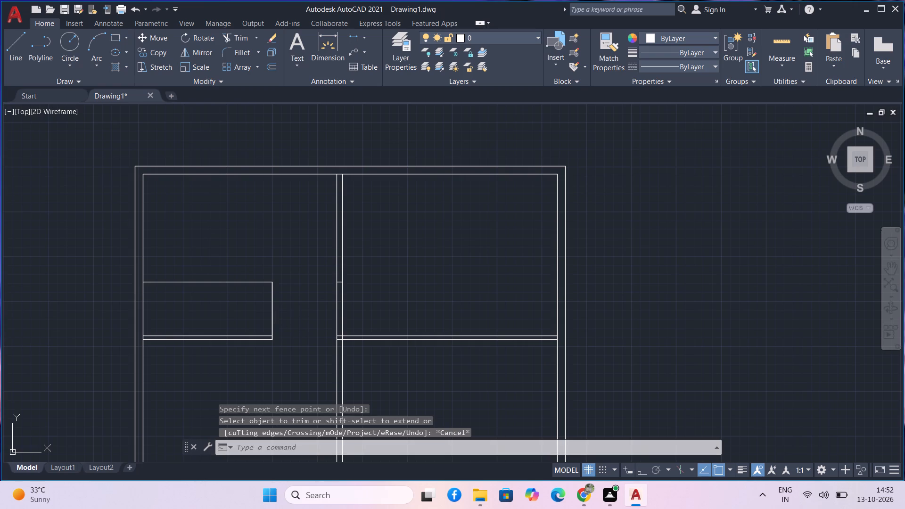
Offset the small room's top and right lines 4.5" inward to give these partitions their thickness.
type("o")
key("space")
key("4")
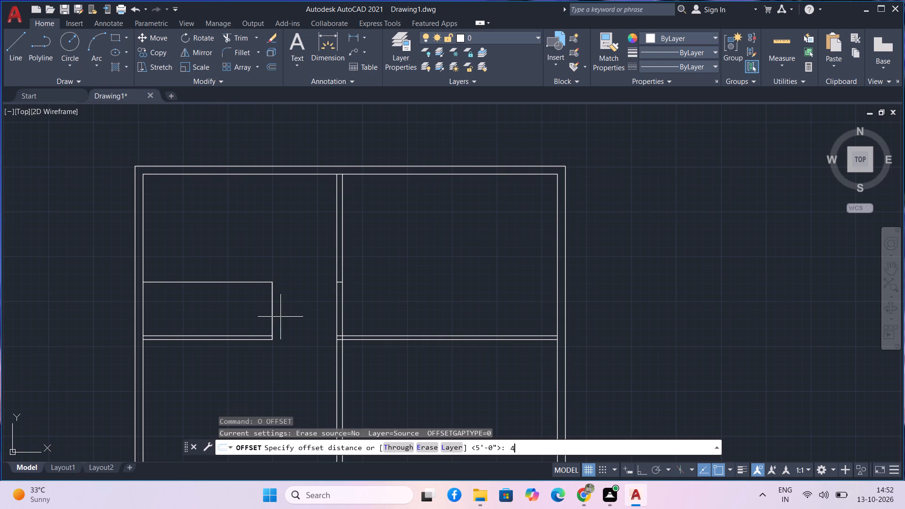
type(".5")
key("Return")
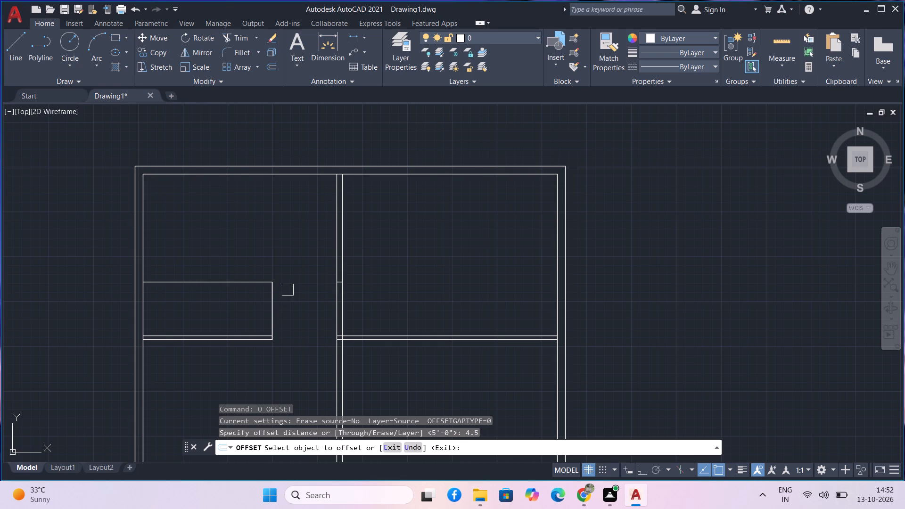
left_click(256, 287)
left_click(251, 308)
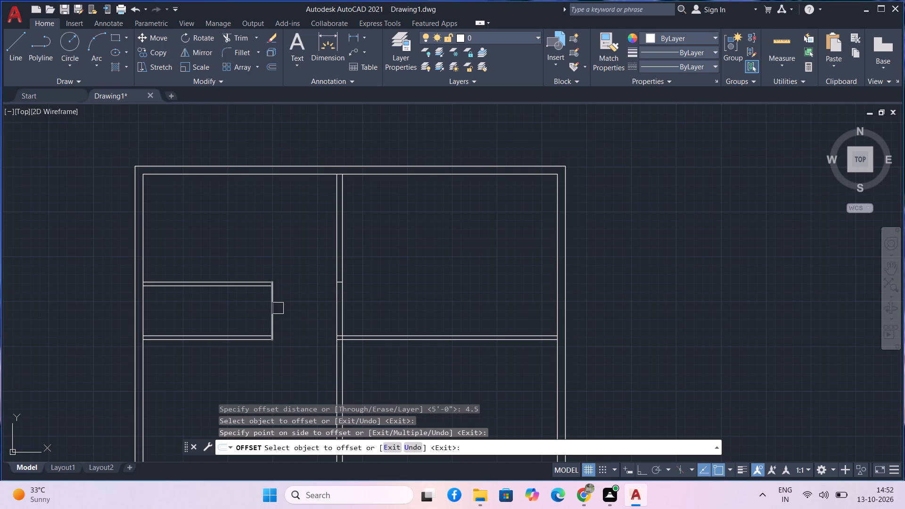
left_click(276, 308)
left_click(259, 308)
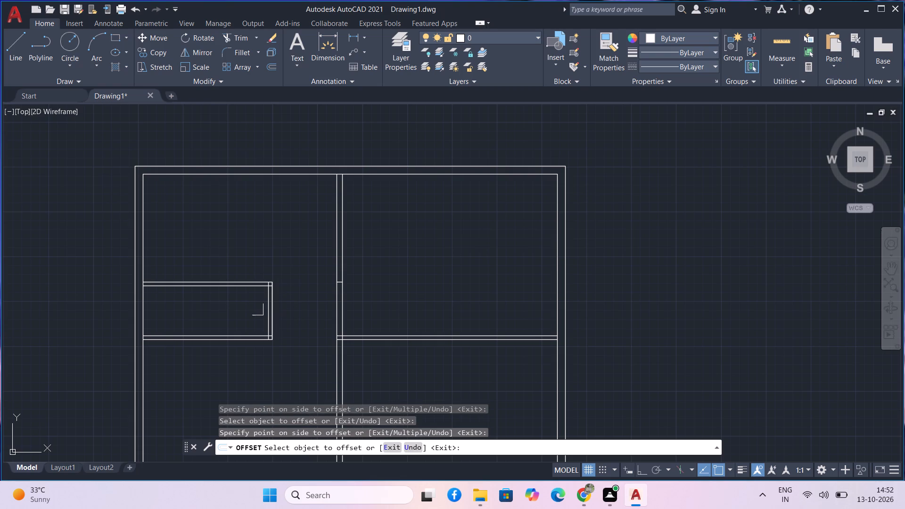
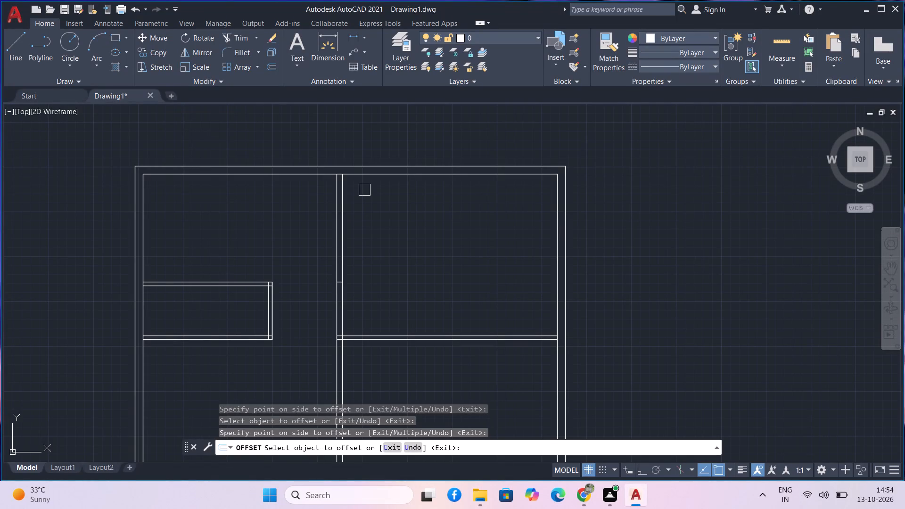
Insert a Door - Imperial block from the architectural tool palette into the empty area east of the floor plan.
type("tp")
key("space")
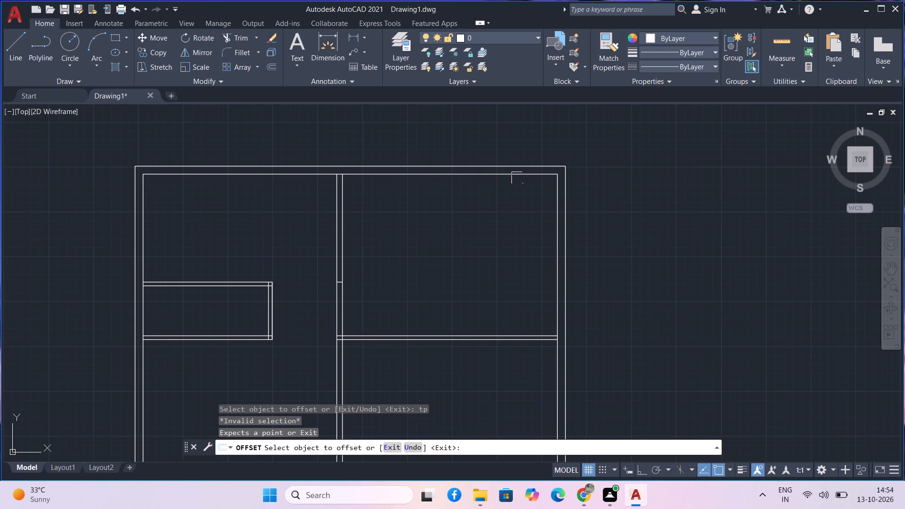
key("Escape")
type("tp")
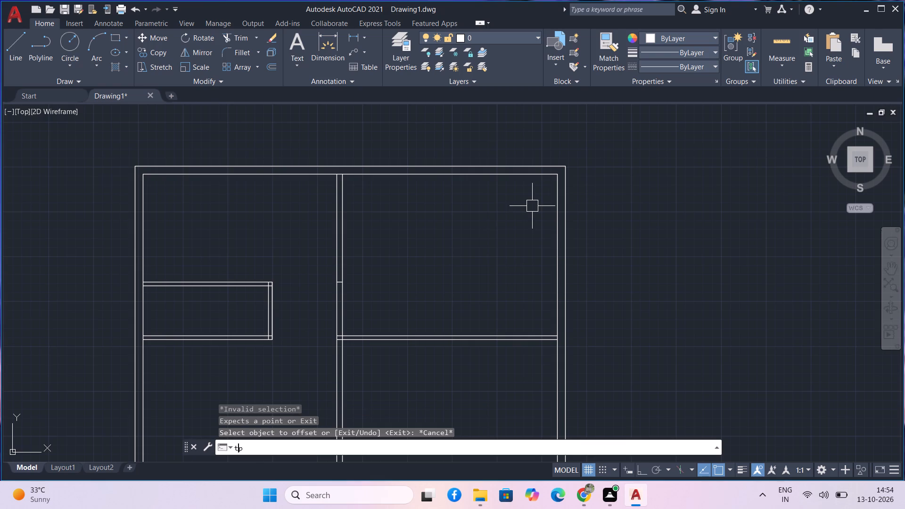
key("space")
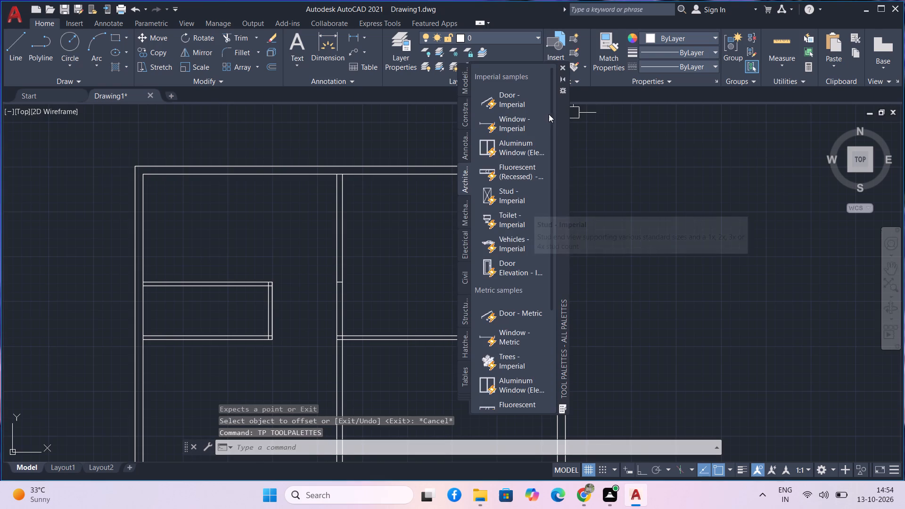
left_click_drag(535, 107, 658, 220)
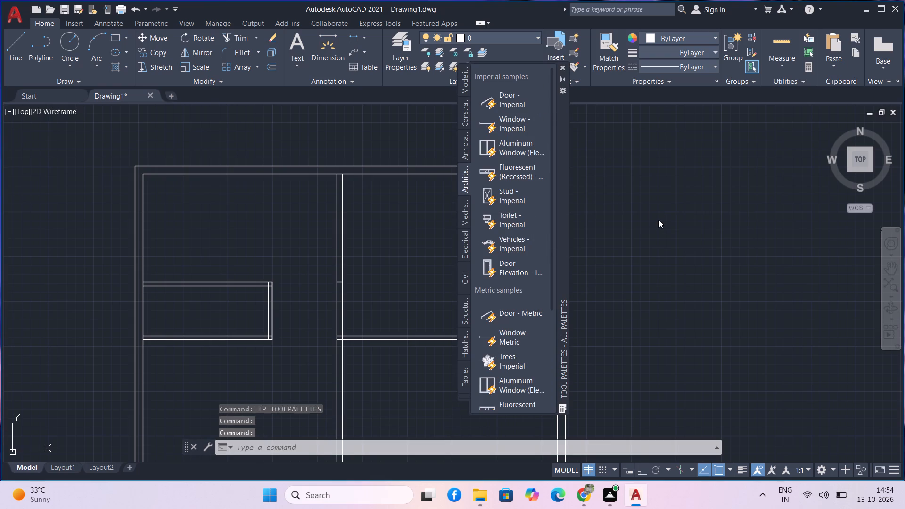
left_click_drag(507, 107, 646, 258)
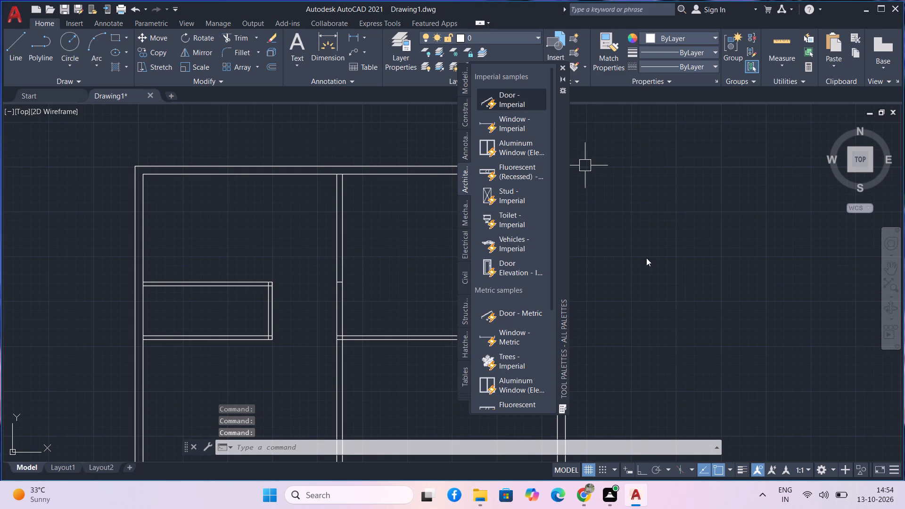
left_click_drag(646, 258, 695, 297)
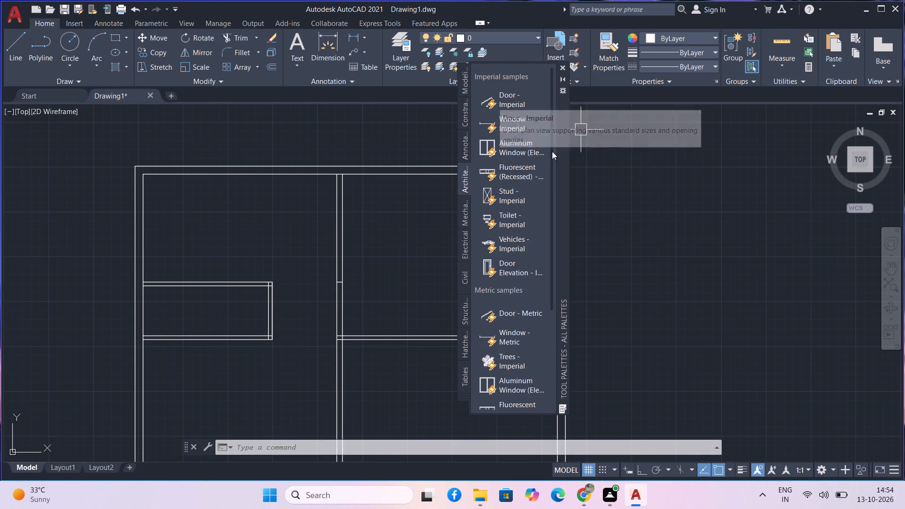
left_click_drag(501, 99, 632, 193)
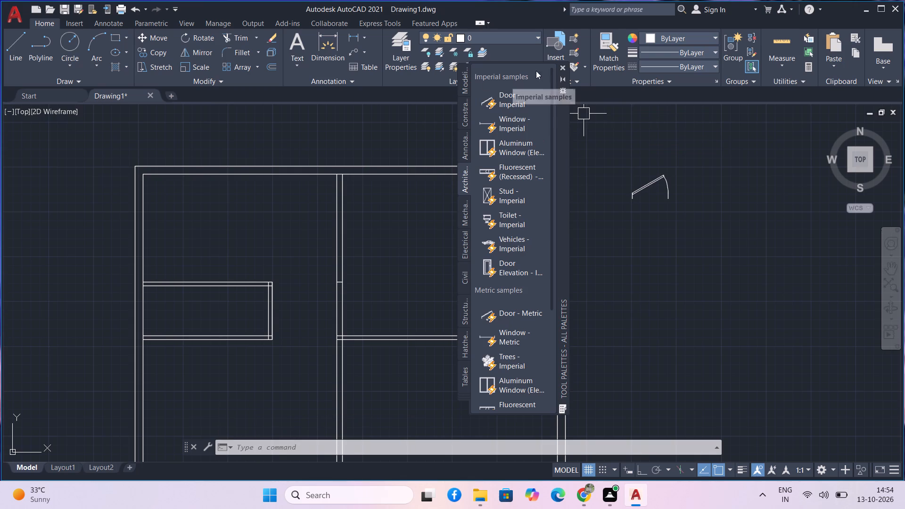
left_click(561, 68)
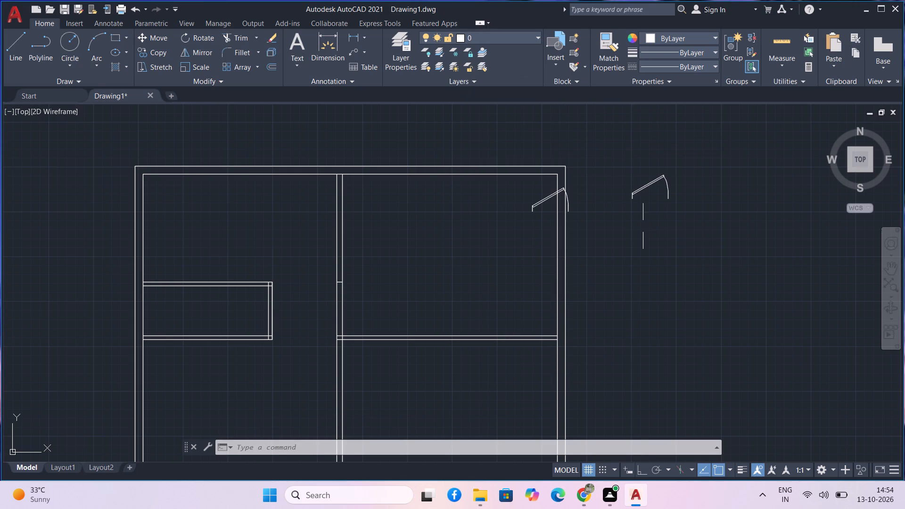
Delete the stray door block that overlaps the plan's right outer wall.
left_click(534, 209)
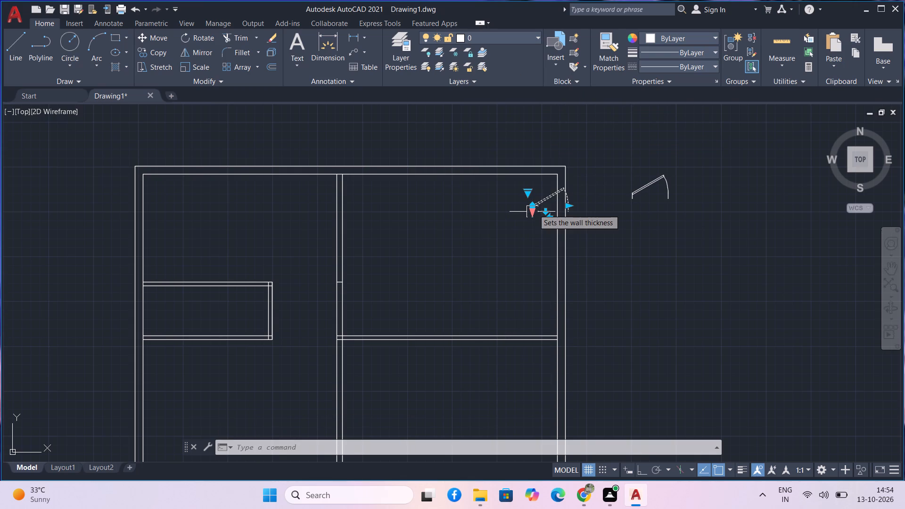
key("Delete")
Draw a 3' horizontal reference line just below the door block, starting beneath its hinge side.
type("l")
key("space")
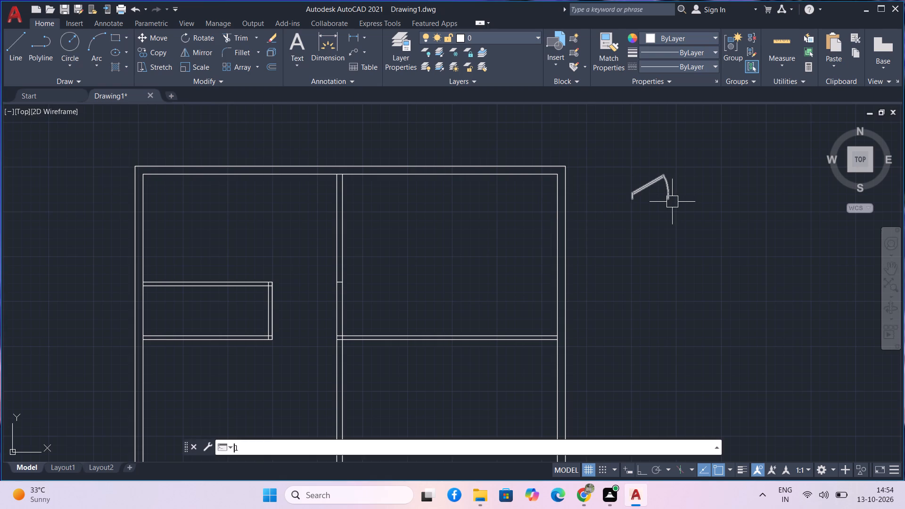
scroll(647, 205, "up", 2)
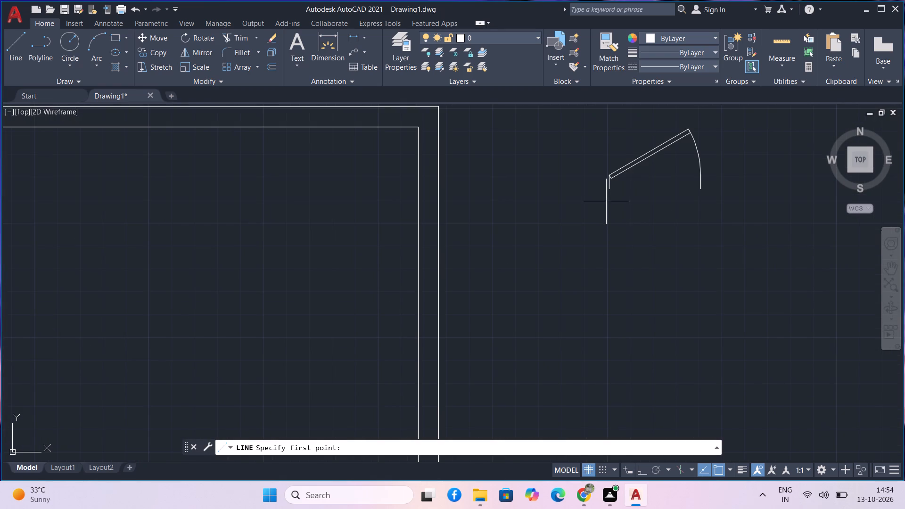
scroll(615, 198, "up", 1)
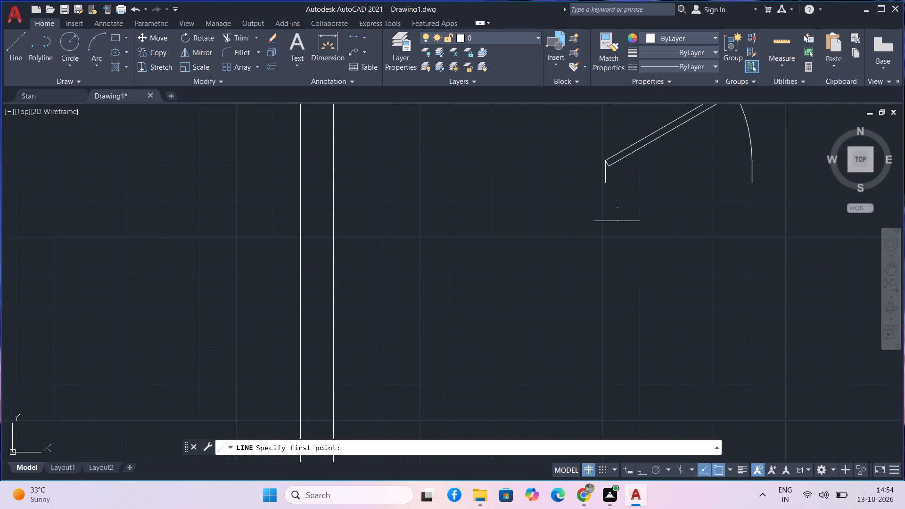
middle_click_drag(617, 224, 605, 259)
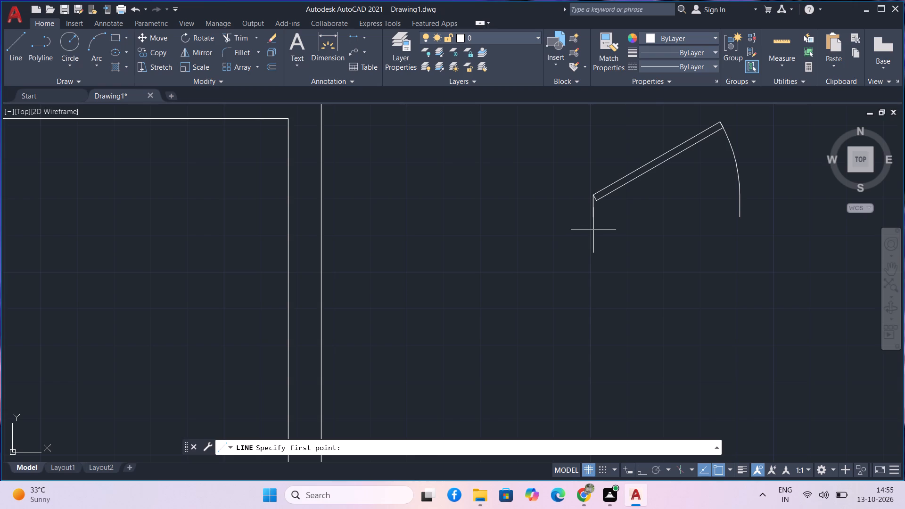
left_click(593, 234)
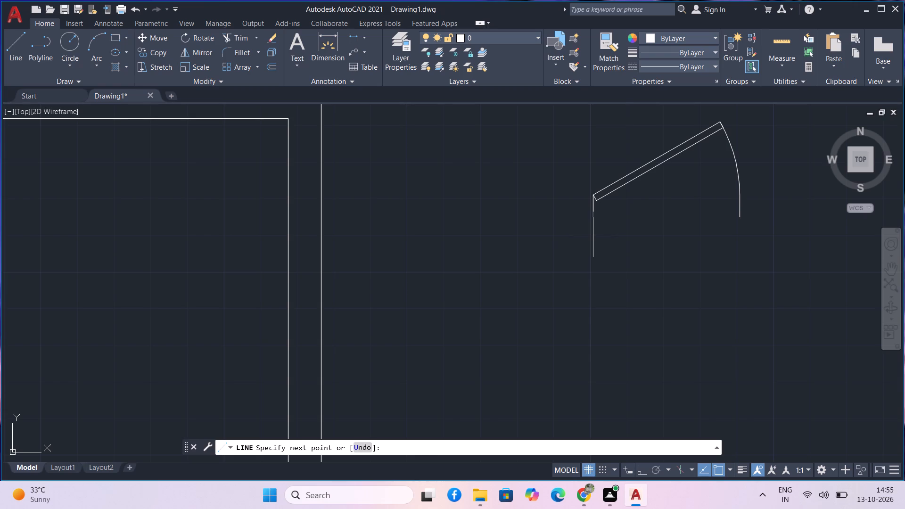
key("F8")
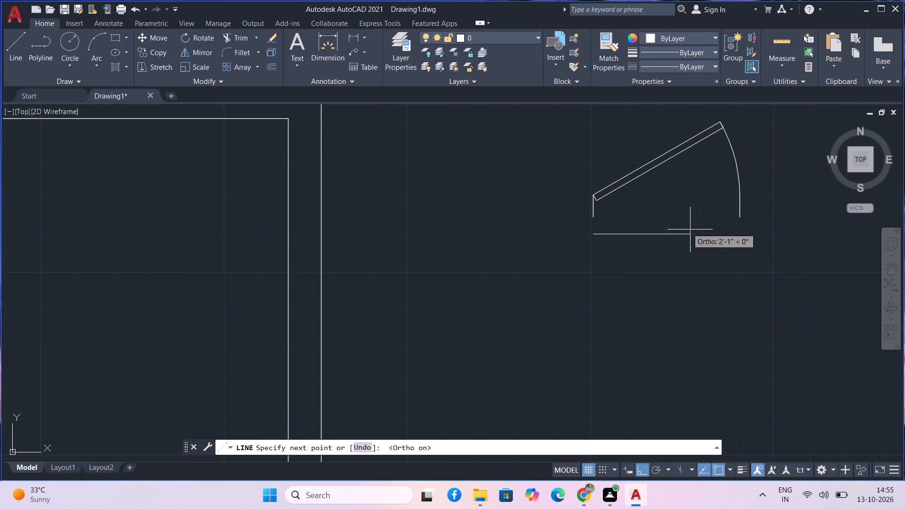
key("3")
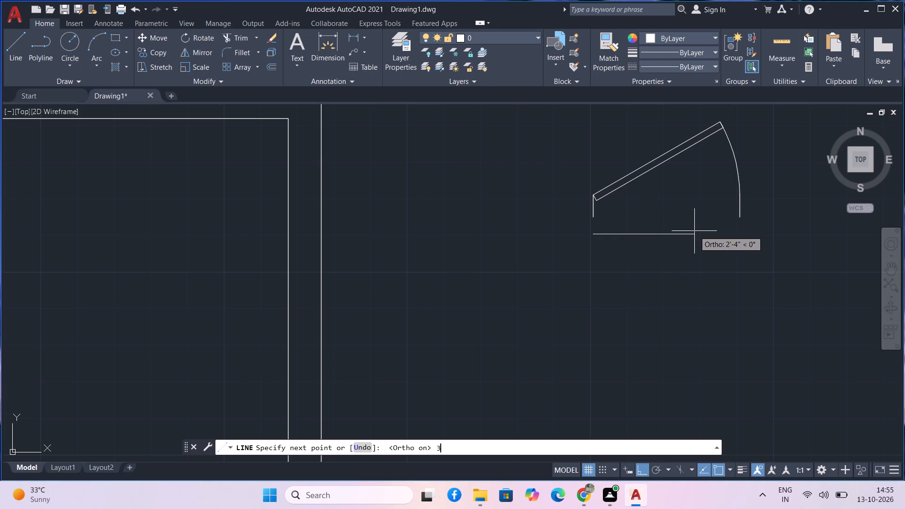
key("apostrophe")
key("Return")
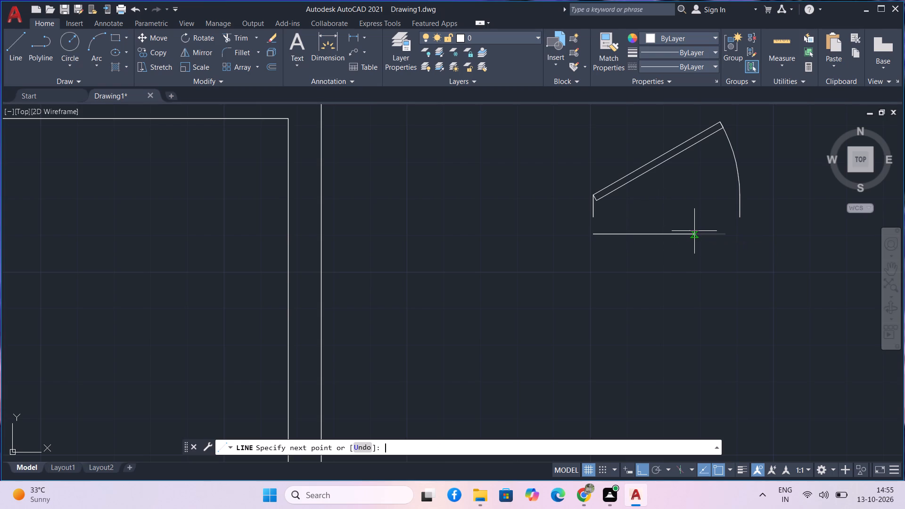
key("Return")
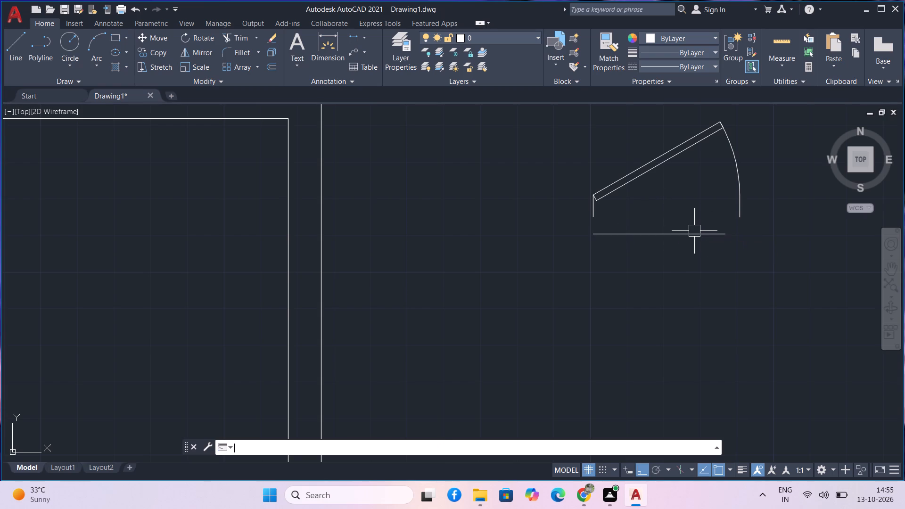
Move the door block straight down so its lower hinge-side corner sits on the left end of the 3' line.
left_click_drag(644, 212, 634, 195)
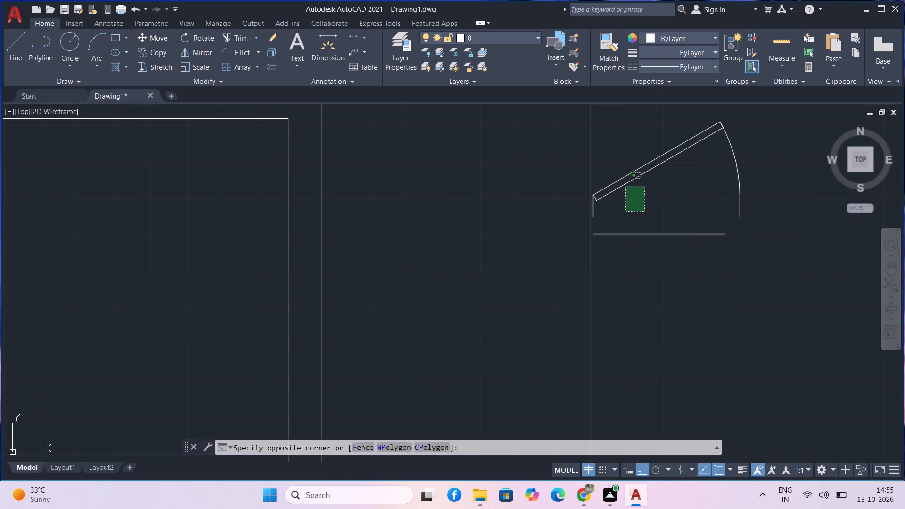
left_click(614, 177)
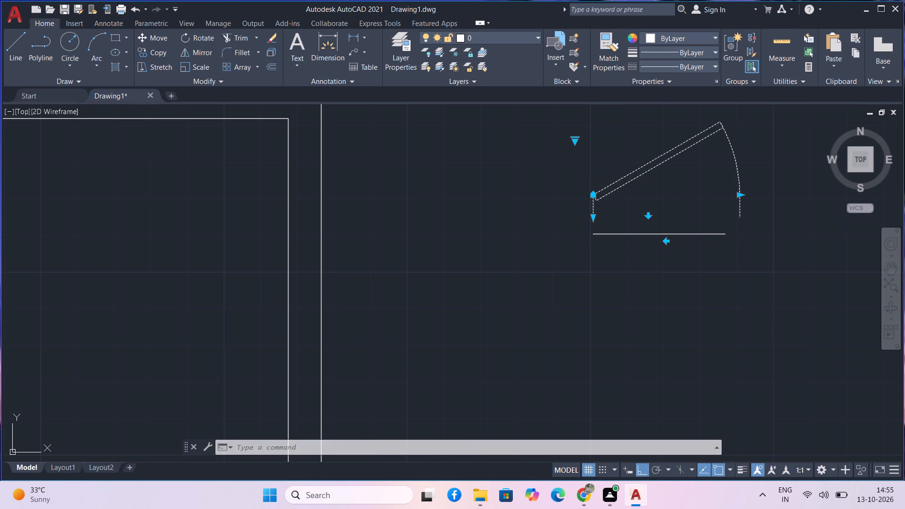
type("m")
key("space")
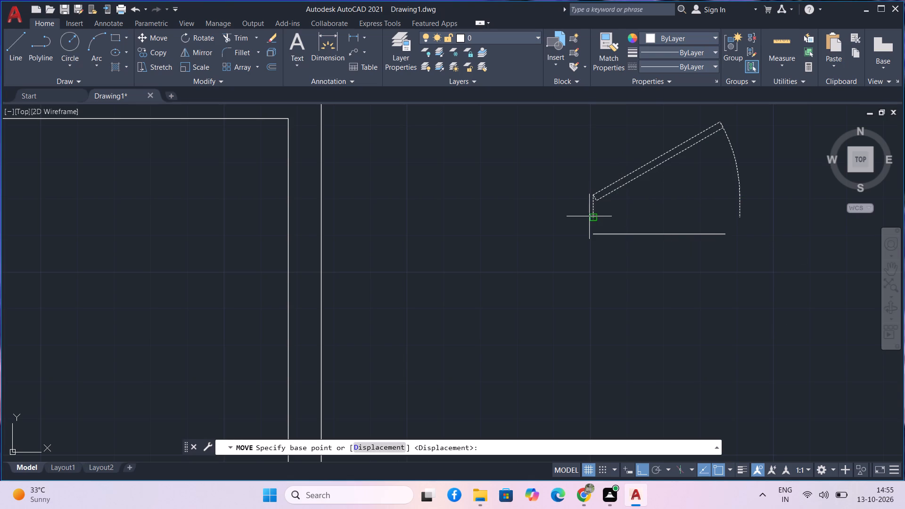
left_click(589, 216)
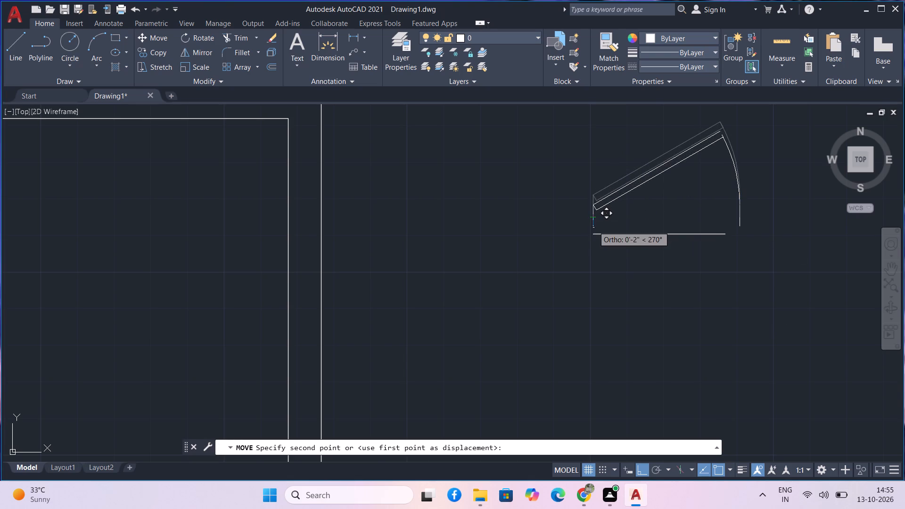
left_click(593, 229)
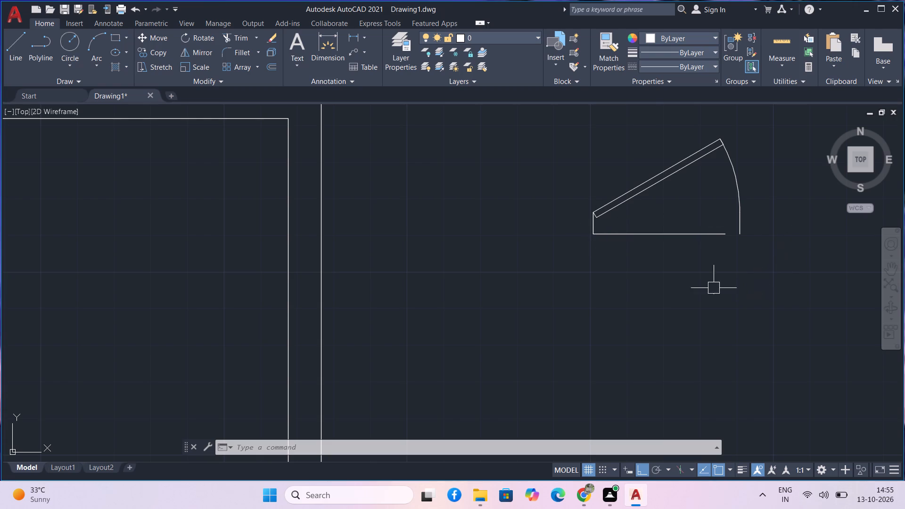
Scale the door block about the left end of the reference line so its width matches the 3' line.
left_click(686, 189)
left_click(645, 172)
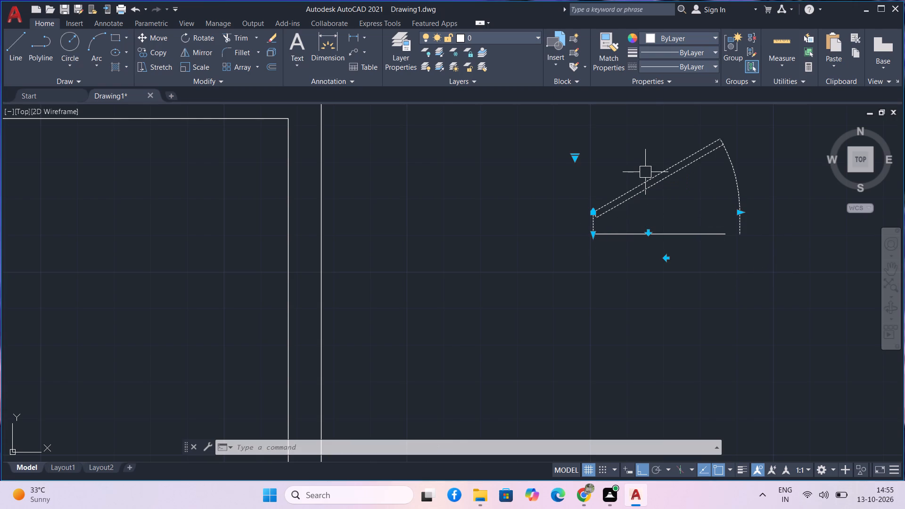
type("sc")
key("space")
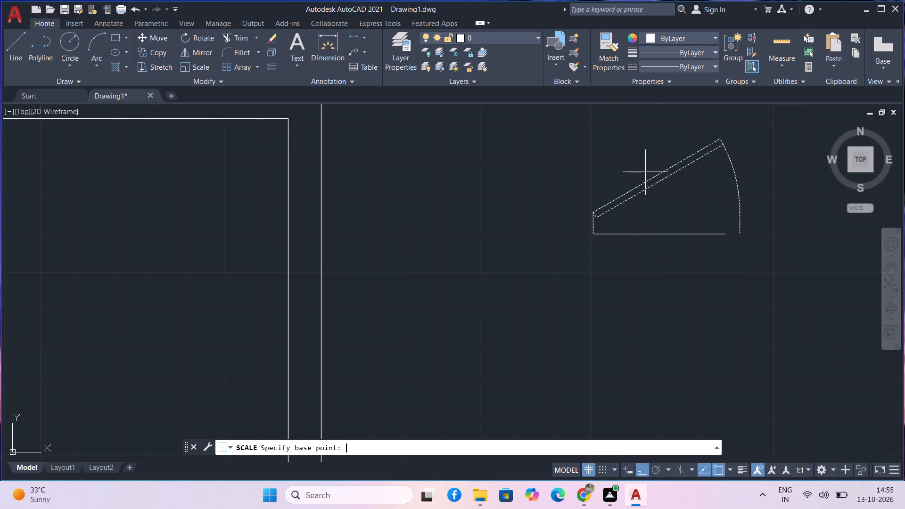
left_click(595, 234)
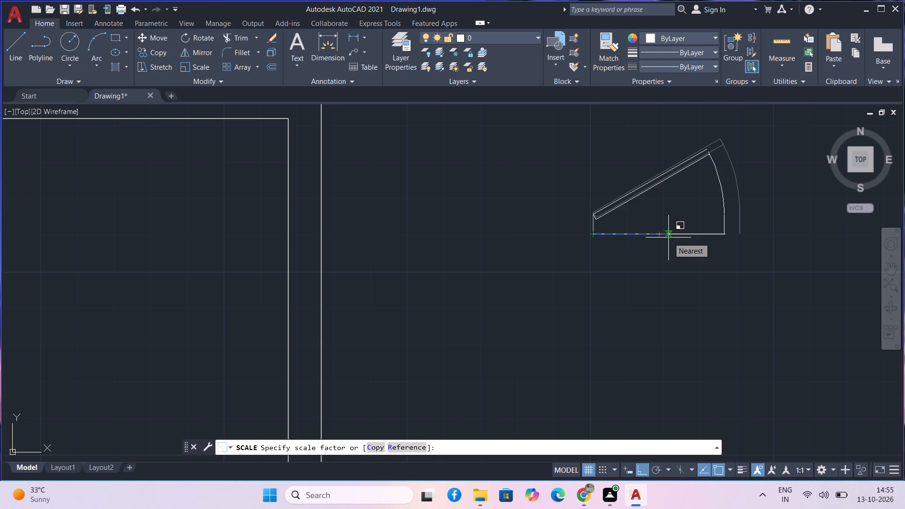
left_click(669, 238)
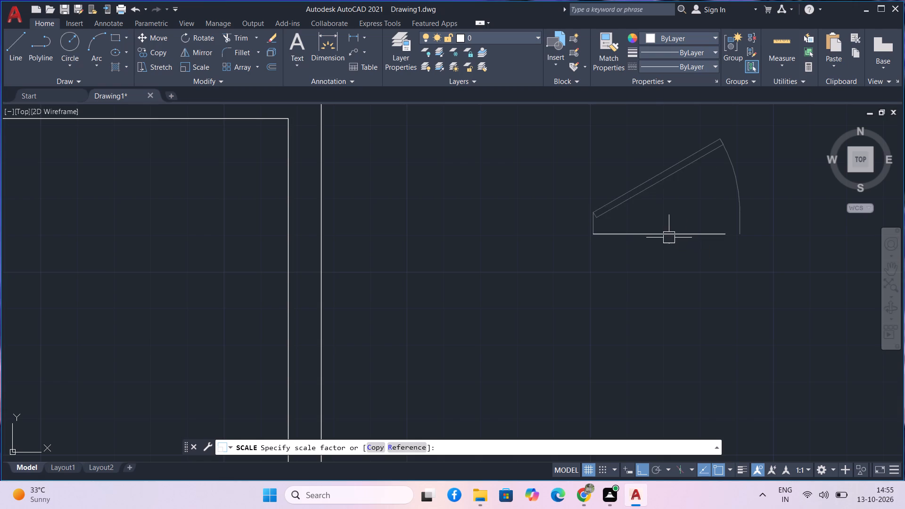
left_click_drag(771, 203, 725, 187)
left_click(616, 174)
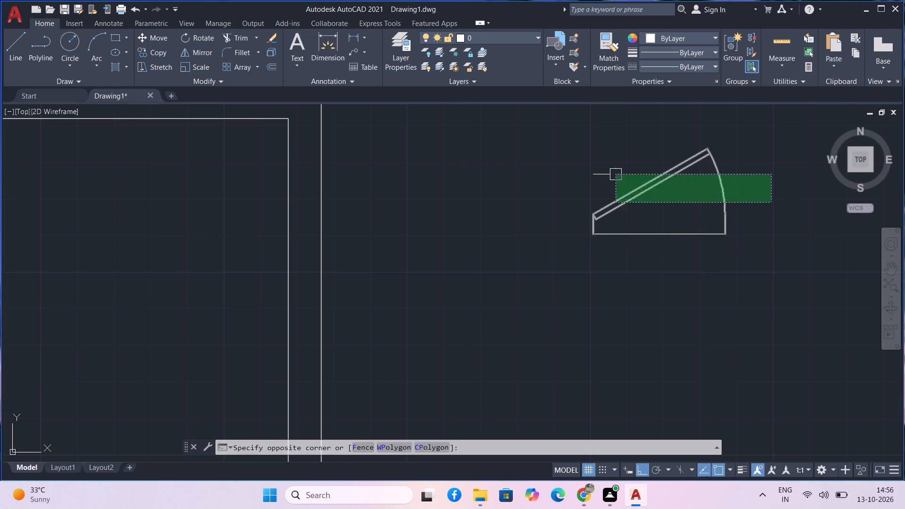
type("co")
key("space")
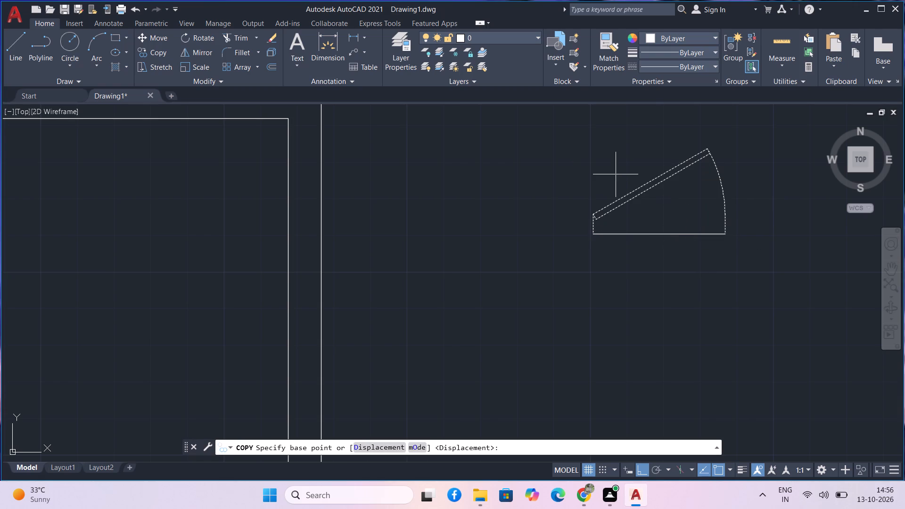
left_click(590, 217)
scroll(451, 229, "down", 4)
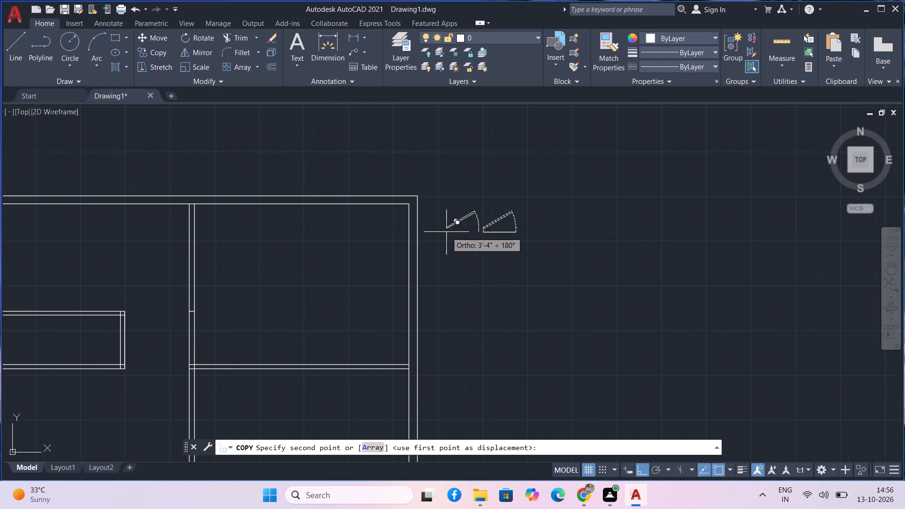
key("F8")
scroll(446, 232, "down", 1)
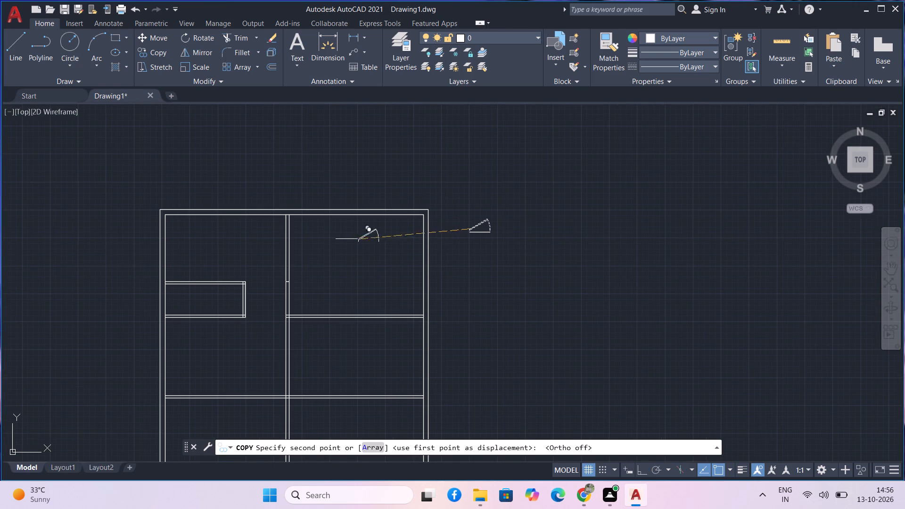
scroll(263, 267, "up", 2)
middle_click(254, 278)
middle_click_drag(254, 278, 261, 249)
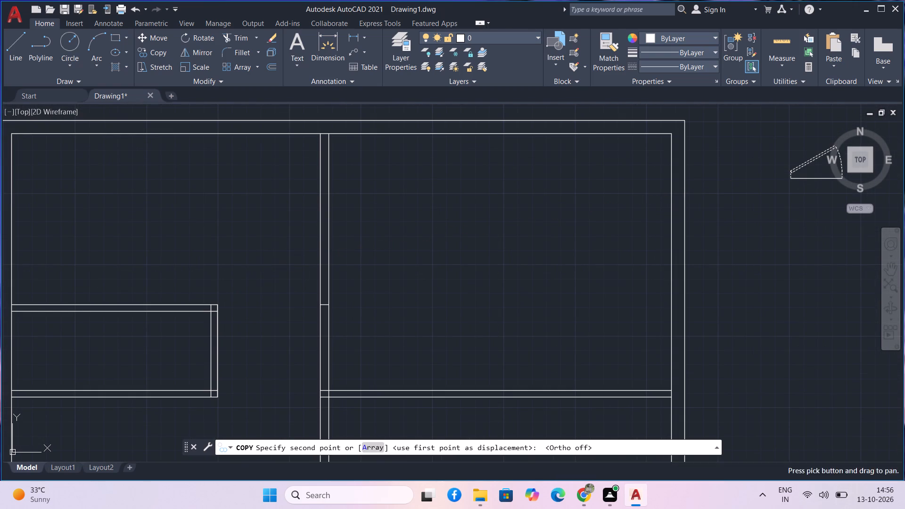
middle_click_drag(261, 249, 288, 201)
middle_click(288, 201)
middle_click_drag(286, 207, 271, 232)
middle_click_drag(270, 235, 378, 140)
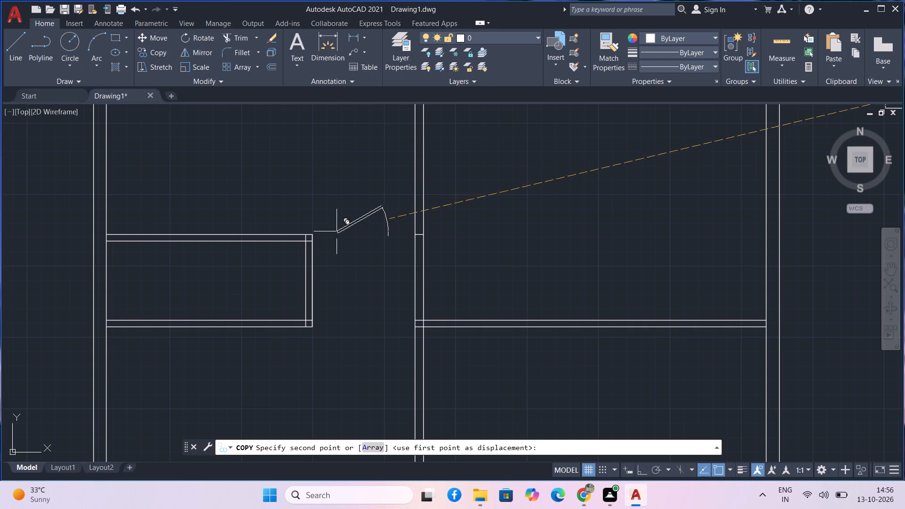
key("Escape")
Offset the inner line of the small room's right wall 3" into the room.
type("o")
key("space")
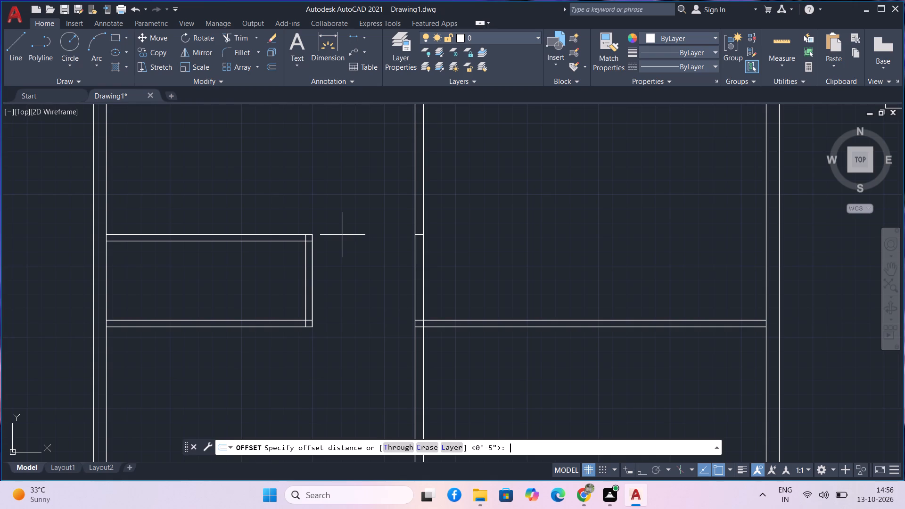
key("3")
key("Return")
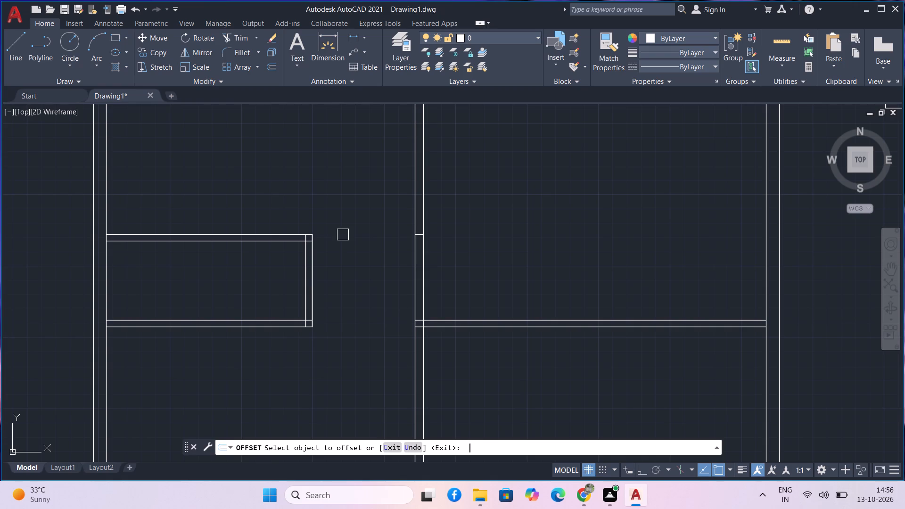
scroll(305, 244, "up", 2)
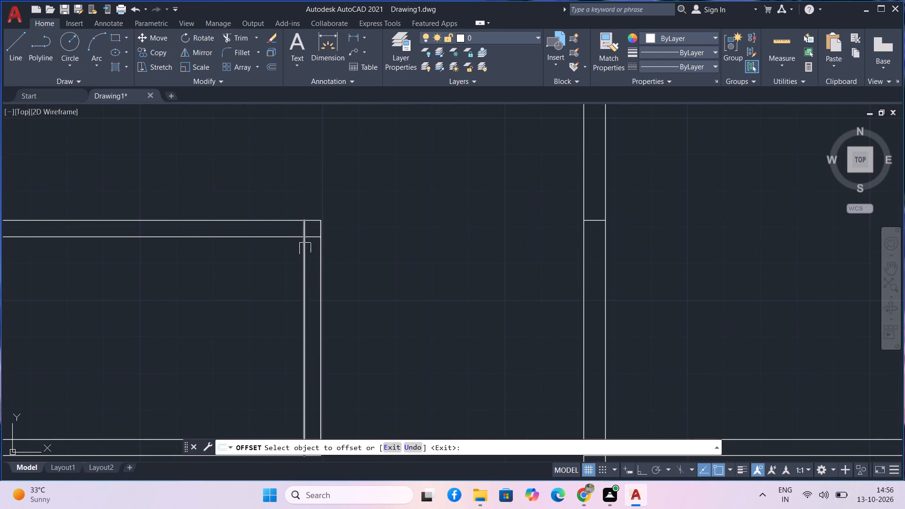
left_click(305, 248)
left_click(259, 261)
key("Escape")
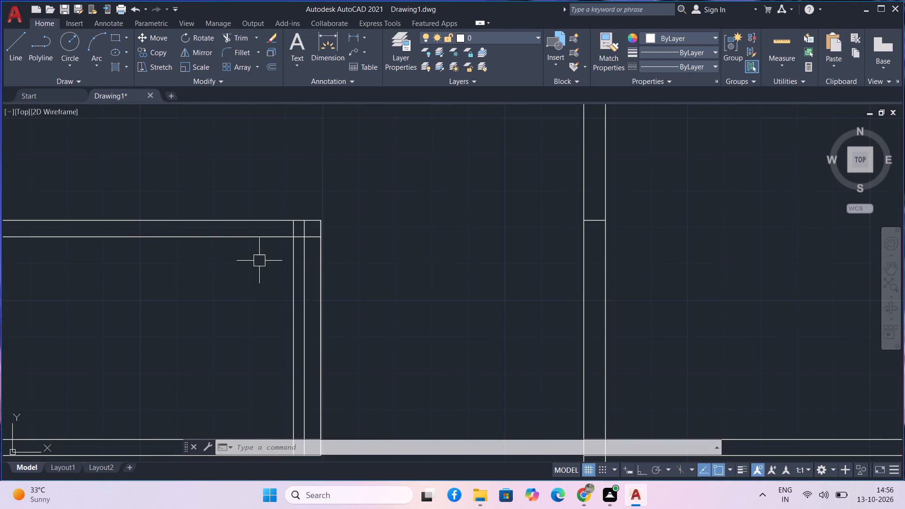
Offset the new 3" line by 3' further into the small room, toward the left outer wall.
type("o")
key("space")
type("3'")
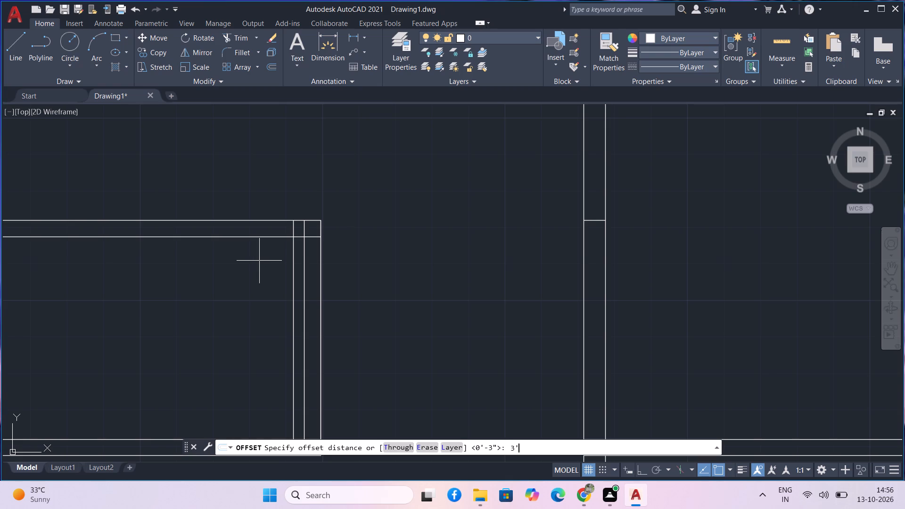
key("Return")
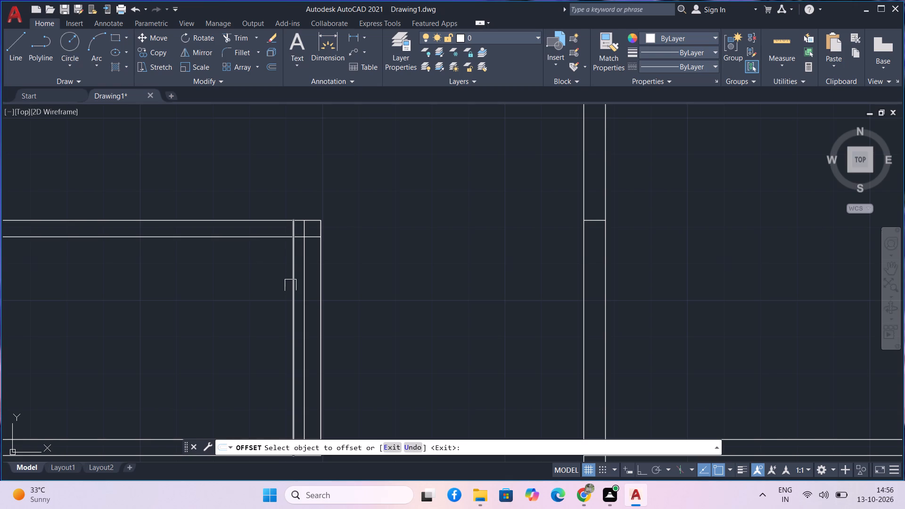
left_click(290, 286)
left_click(225, 293)
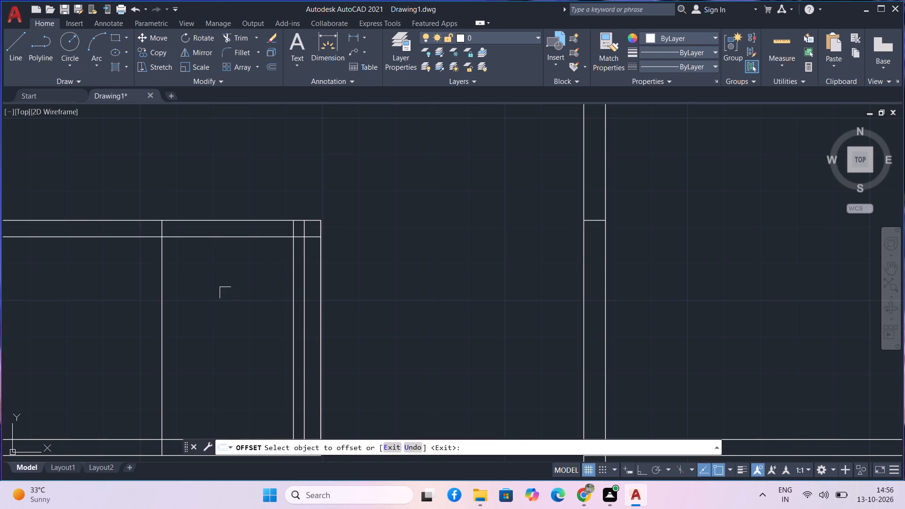
key("Escape")
Offset the vertical line on the far side of the 3' gap another 3" toward the left outer wall.
scroll(225, 293, "down", 1)
middle_click_drag(225, 293, 277, 298)
middle_click(280, 296)
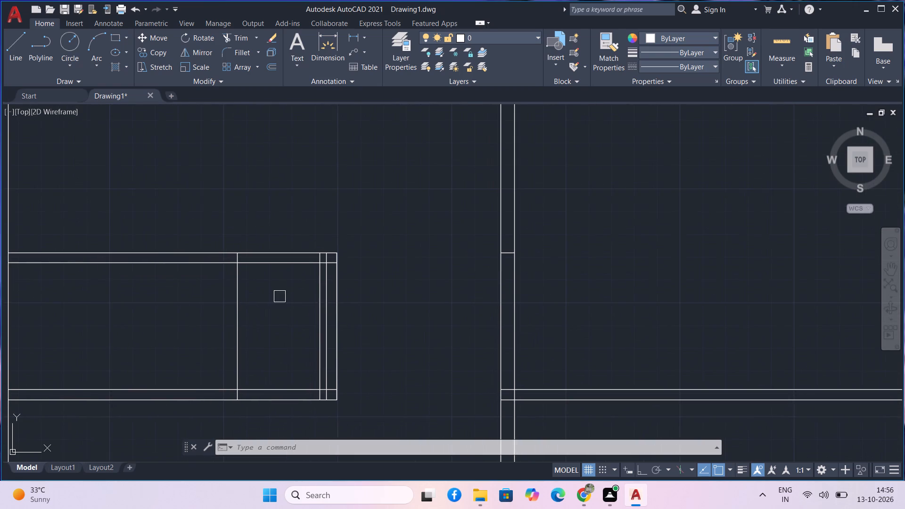
middle_click(280, 296)
middle_click(280, 296)
middle_click_drag(269, 272, 254, 317)
scroll(300, 273, "up", 1)
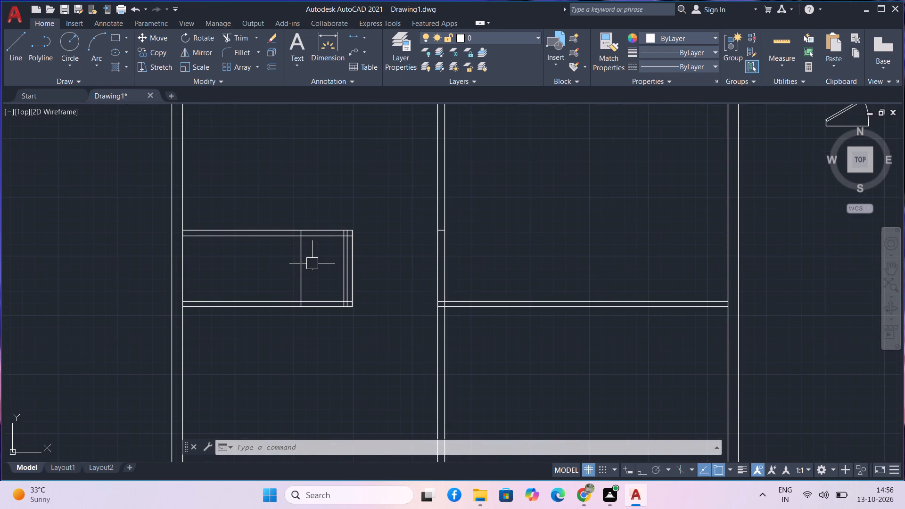
middle_click_drag(312, 263, 313, 290)
middle_click(313, 290)
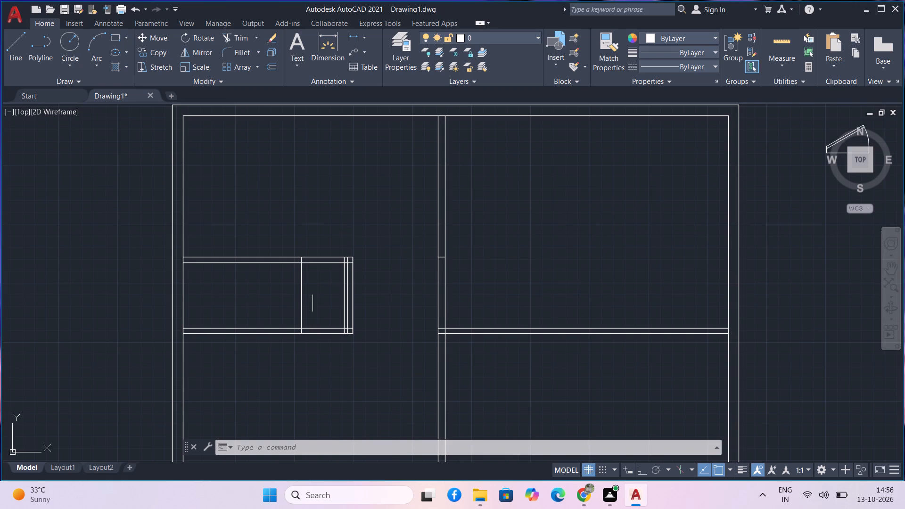
scroll(313, 289, "up", 1)
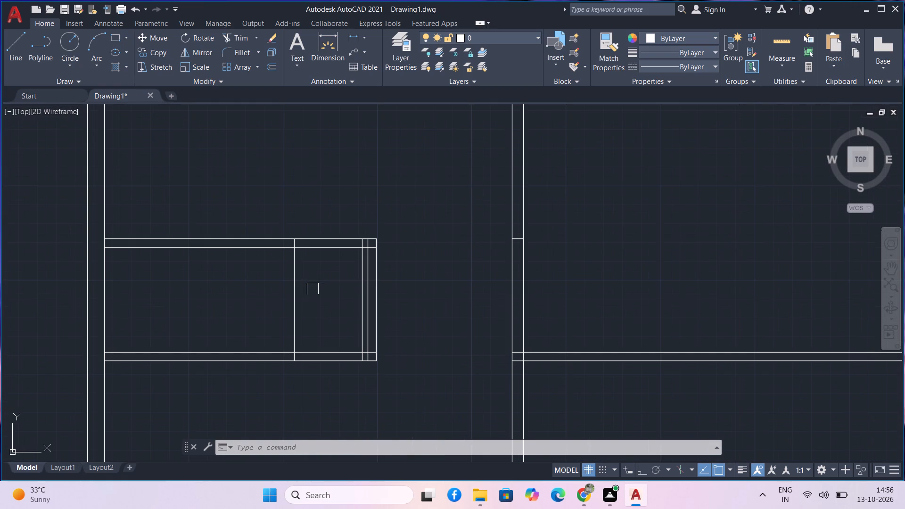
type("o")
key("space")
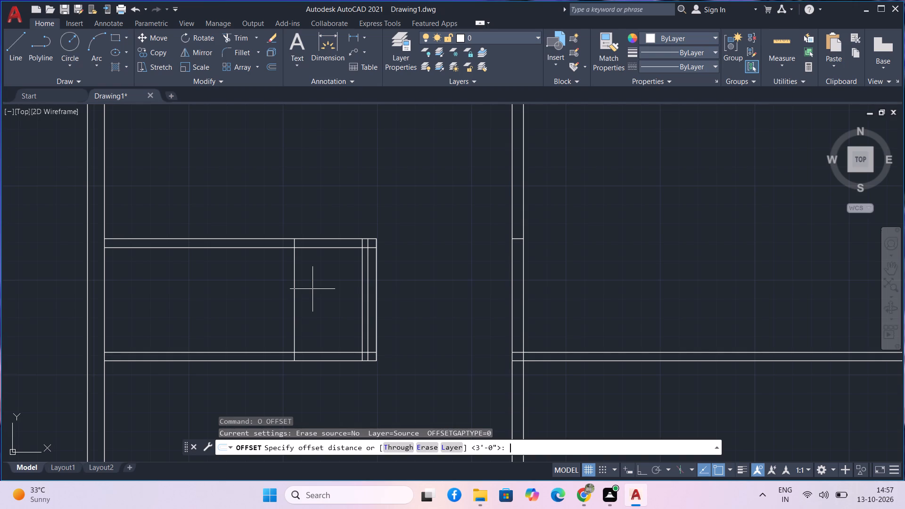
key("3")
key("Return")
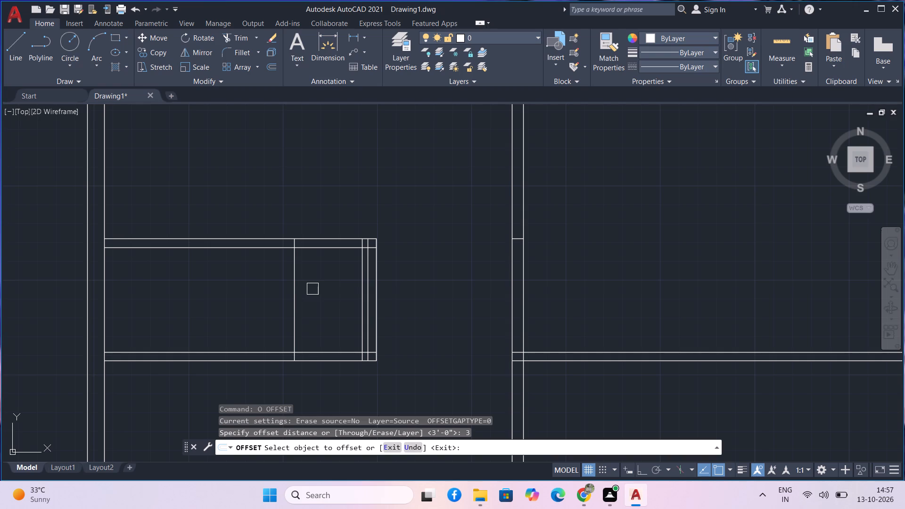
left_click(294, 319)
left_click(221, 322)
key("space")
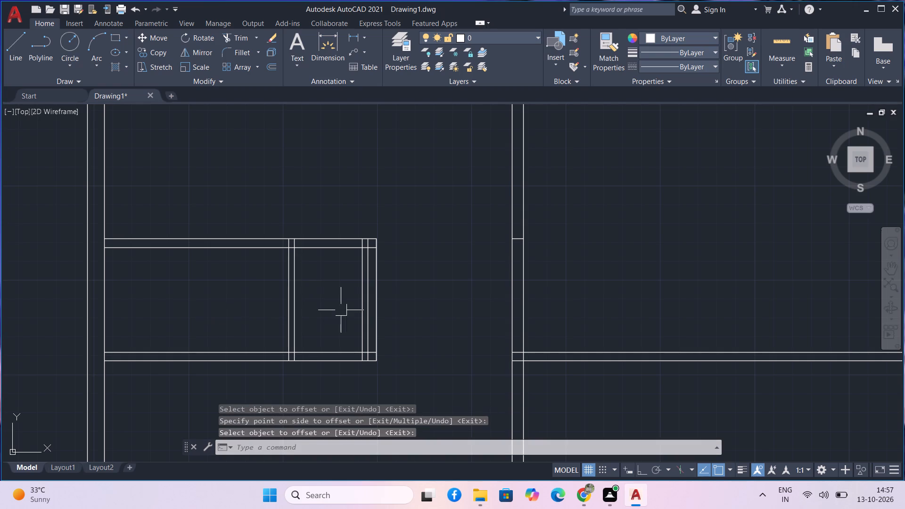
Trim both lines of the small room's upper wall between the 3'-apart vertical lines to create a door opening.
type("tr")
key("space")
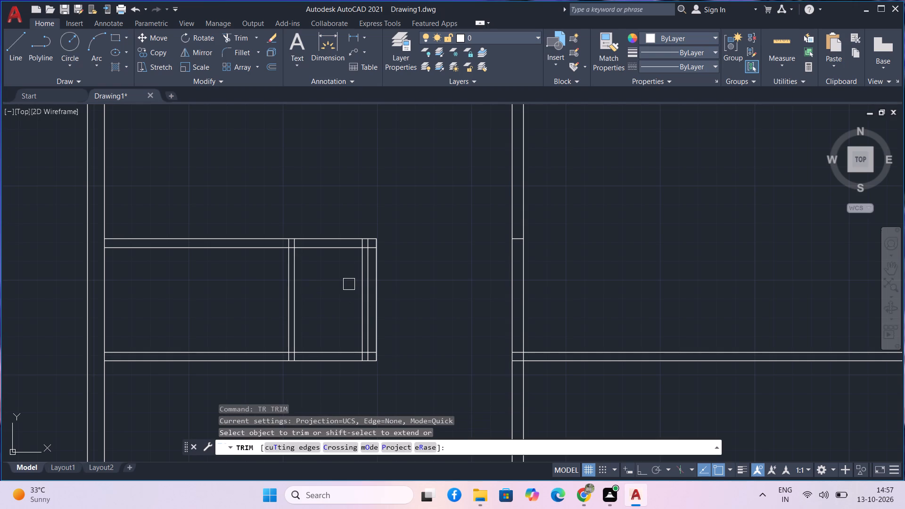
left_click_drag(326, 270, 333, 223)
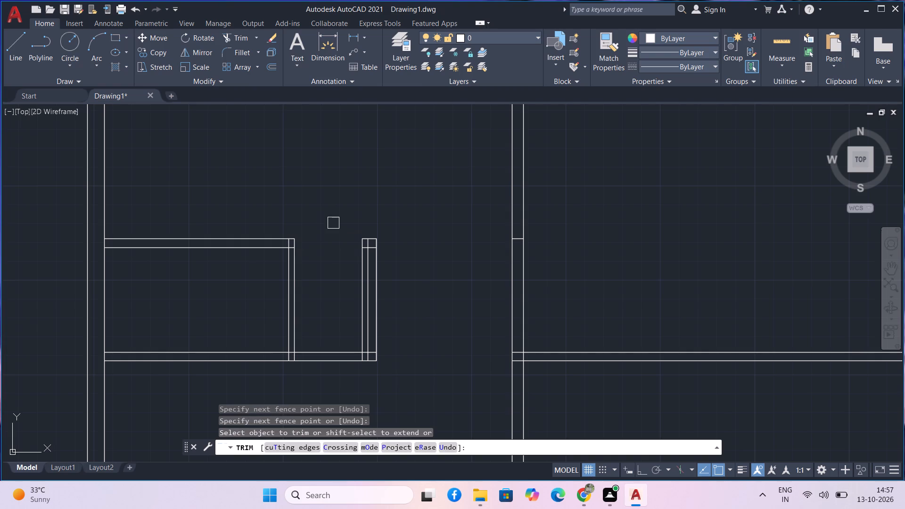
Trim away the 3" offset line beside the right wall below the upper wall, including its stub in the lower wall.
middle_click_drag(351, 266, 321, 244)
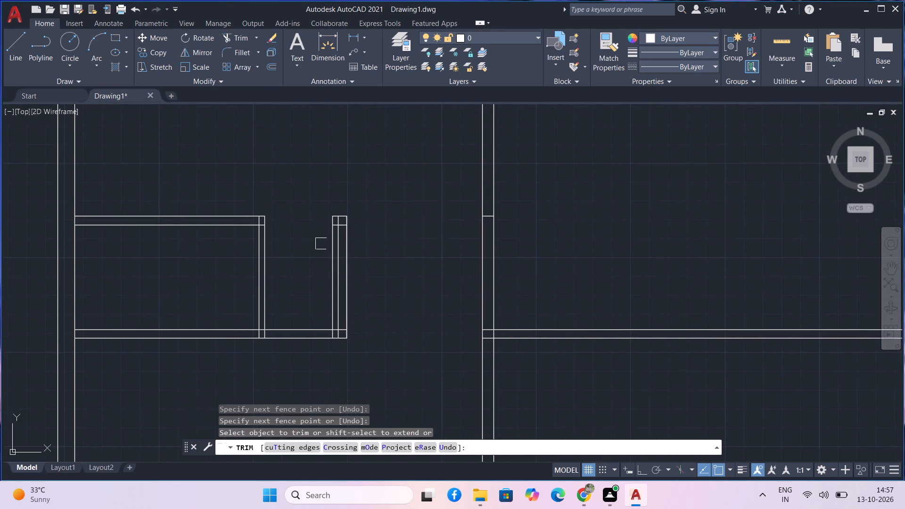
scroll(326, 248, "up", 1)
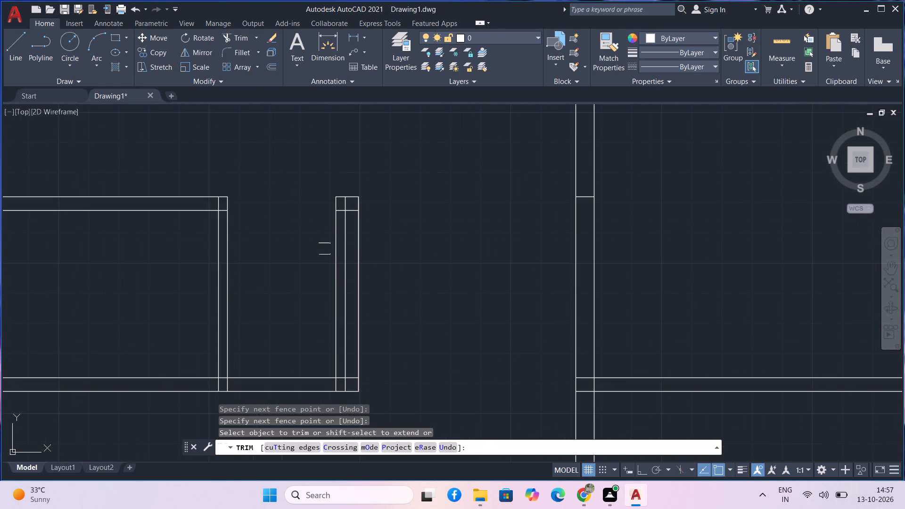
left_click(331, 258)
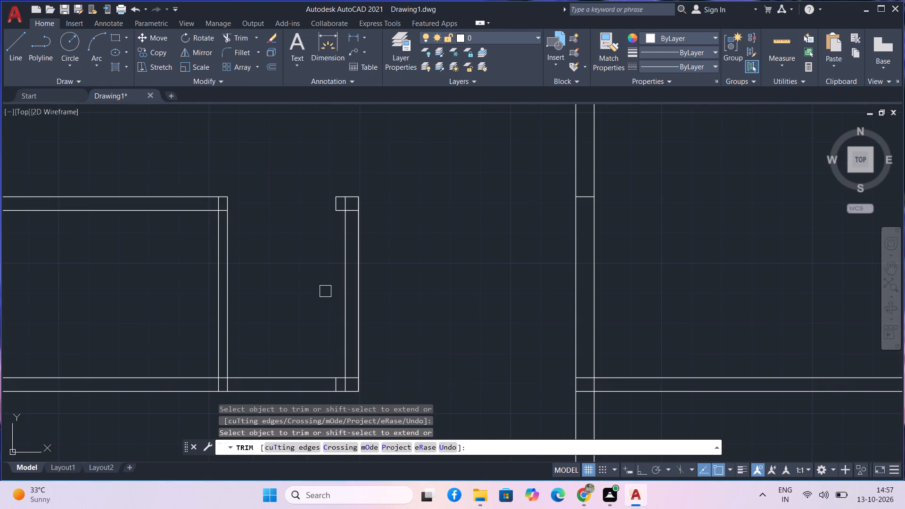
middle_click_drag(326, 291, 317, 202)
scroll(329, 295, "up", 1)
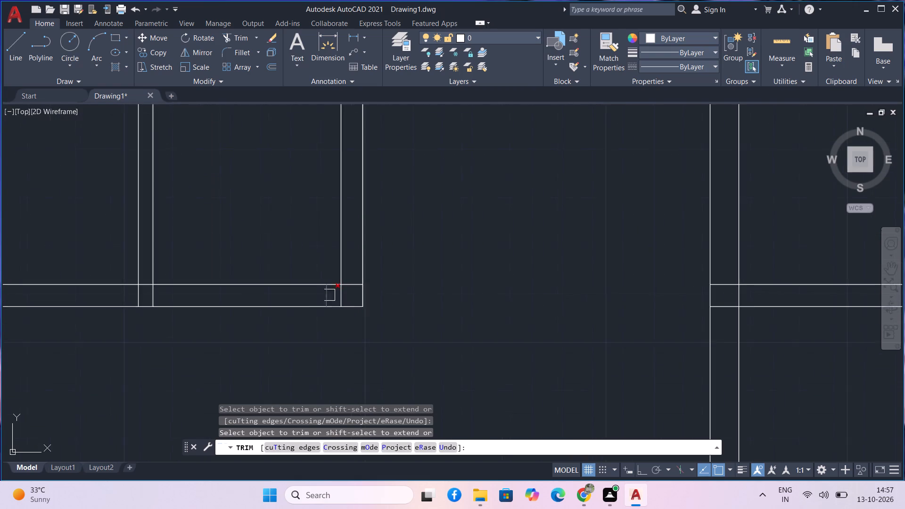
scroll(329, 295, "up", 2)
left_click(324, 297)
Trim the inner wall lines that overlap at the small room's lower right corner into a clean corner.
scroll(315, 289, "down", 4)
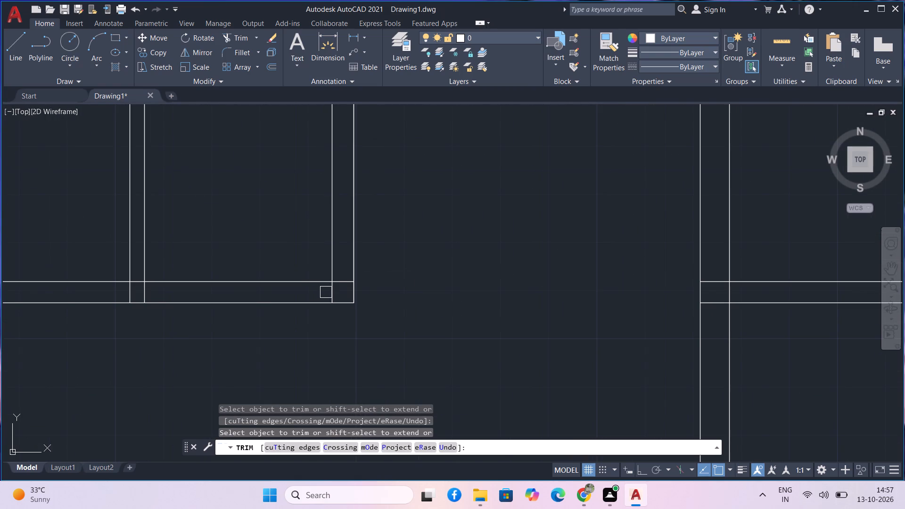
scroll(329, 292, "up", 2)
left_click_drag(329, 292, 368, 245)
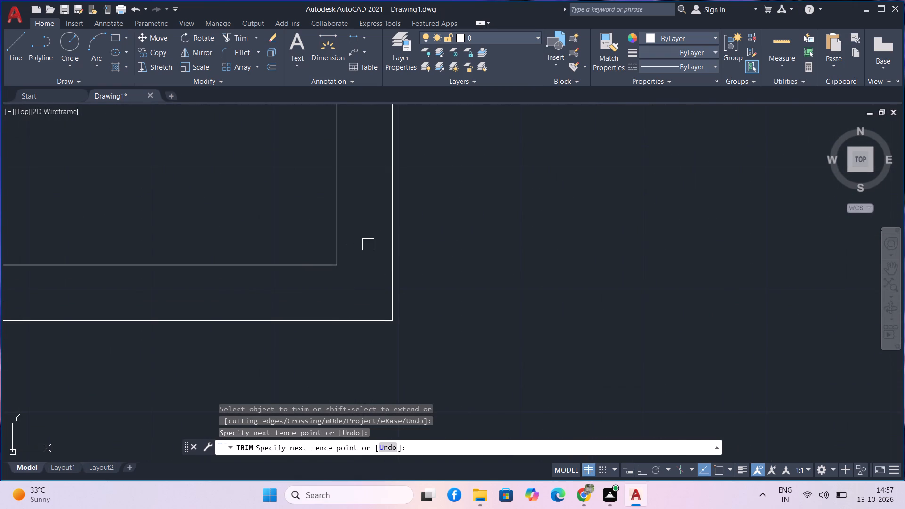
Trim the new 3" partition's line ends inside the lower wall and the inner wall line between them.
scroll(304, 297, "down", 3)
scroll(161, 284, "down", 1)
scroll(132, 289, "up", 4)
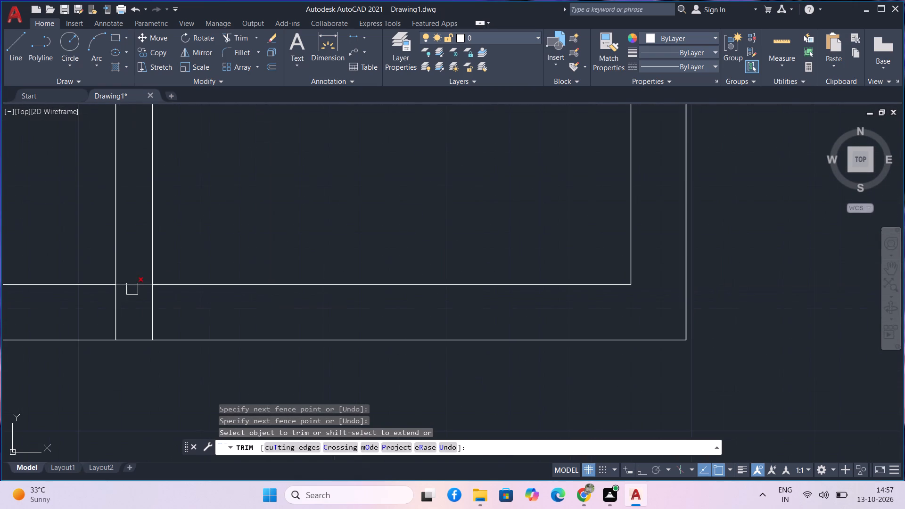
left_click_drag(101, 308, 141, 297)
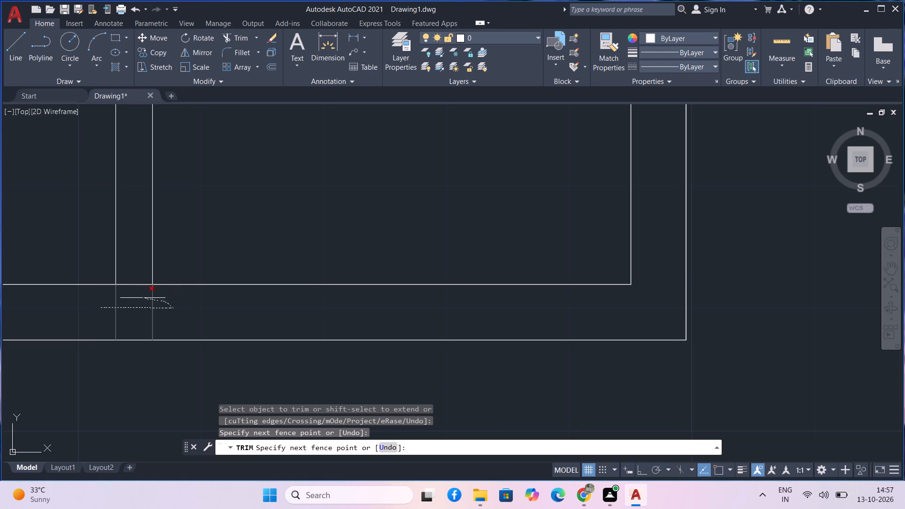
left_click_drag(141, 297, 139, 263)
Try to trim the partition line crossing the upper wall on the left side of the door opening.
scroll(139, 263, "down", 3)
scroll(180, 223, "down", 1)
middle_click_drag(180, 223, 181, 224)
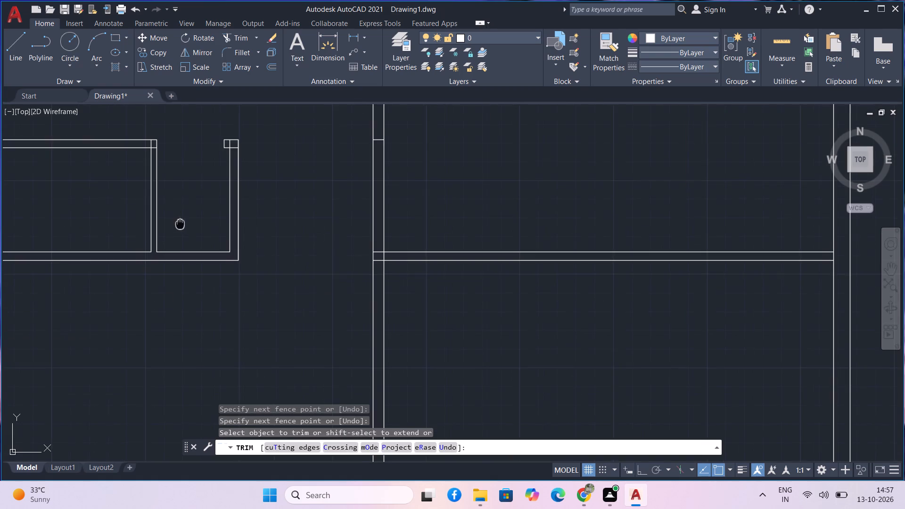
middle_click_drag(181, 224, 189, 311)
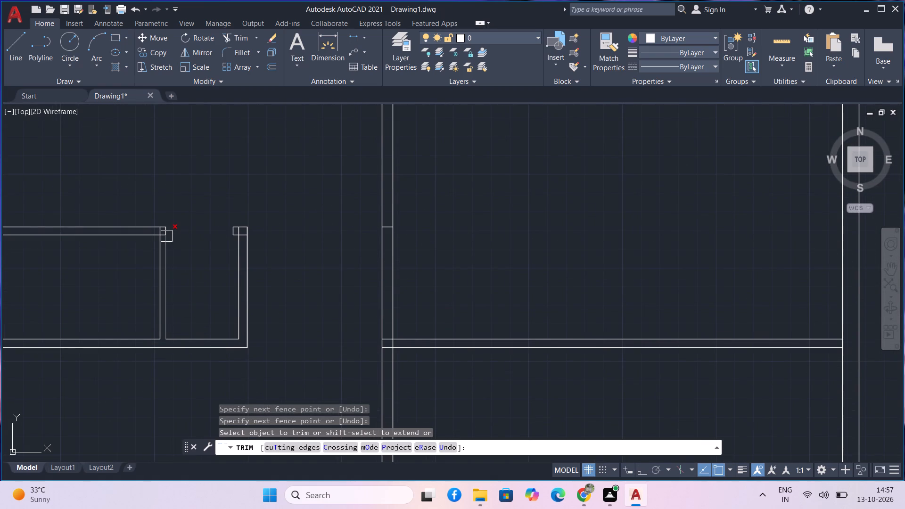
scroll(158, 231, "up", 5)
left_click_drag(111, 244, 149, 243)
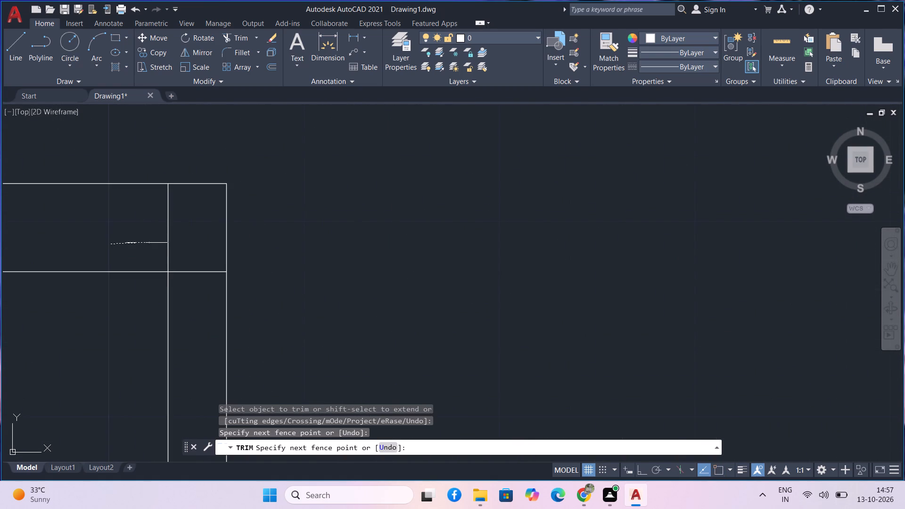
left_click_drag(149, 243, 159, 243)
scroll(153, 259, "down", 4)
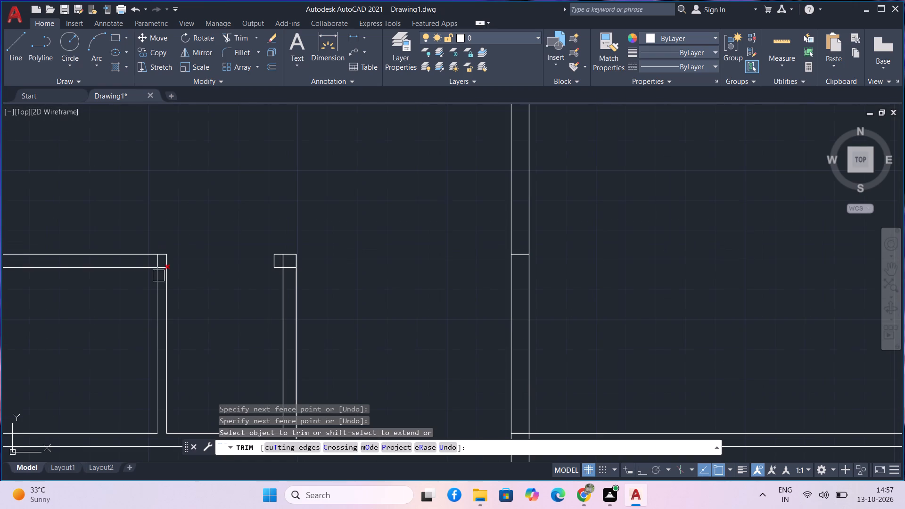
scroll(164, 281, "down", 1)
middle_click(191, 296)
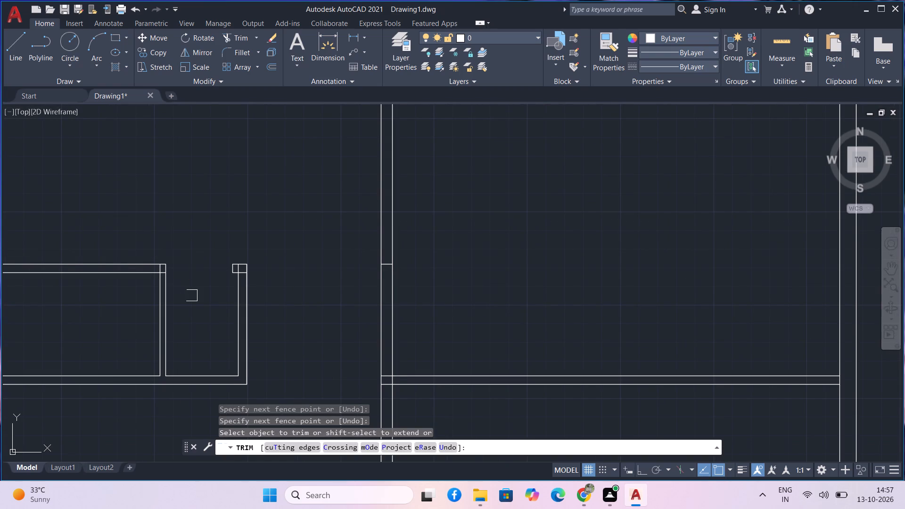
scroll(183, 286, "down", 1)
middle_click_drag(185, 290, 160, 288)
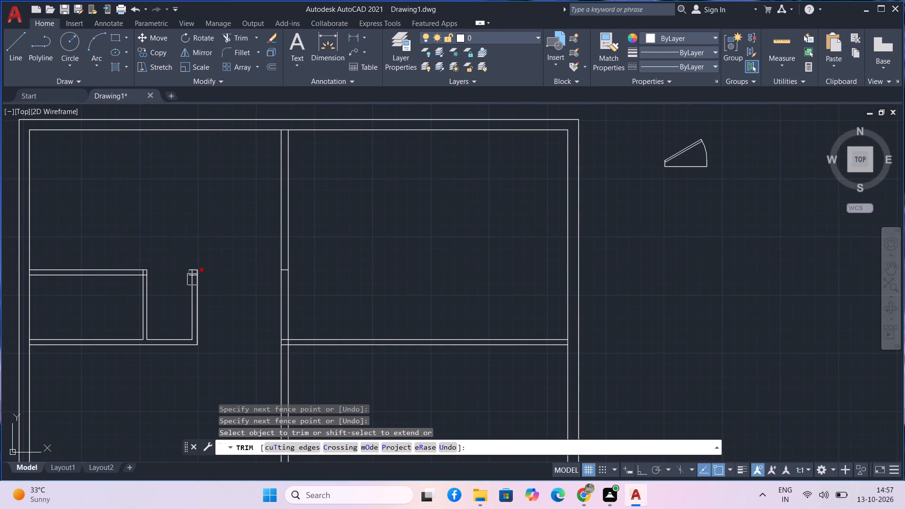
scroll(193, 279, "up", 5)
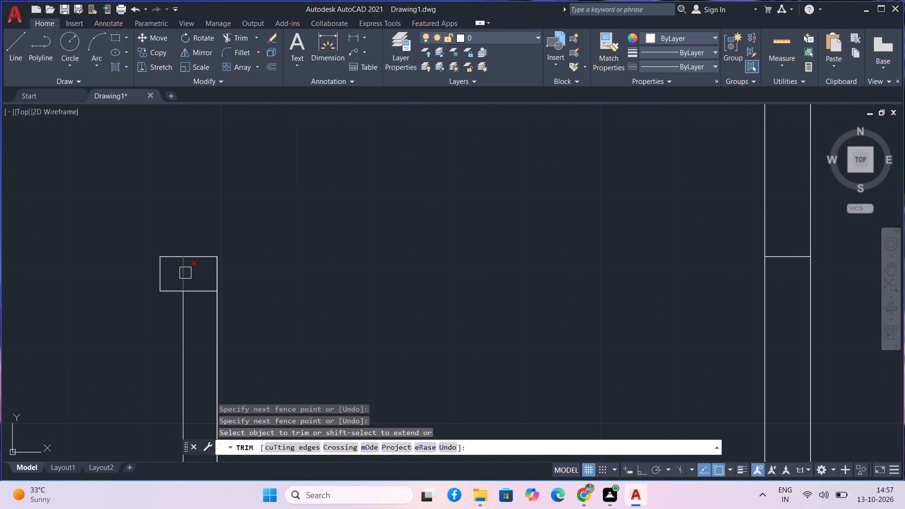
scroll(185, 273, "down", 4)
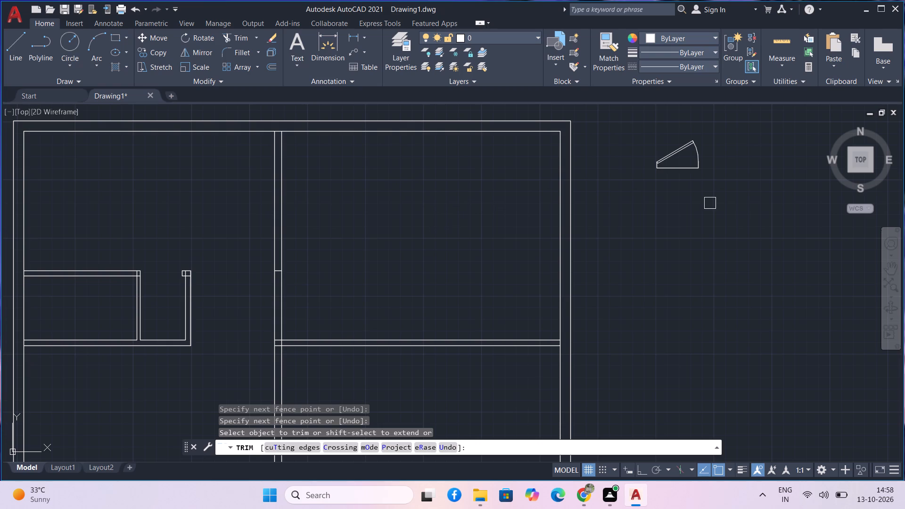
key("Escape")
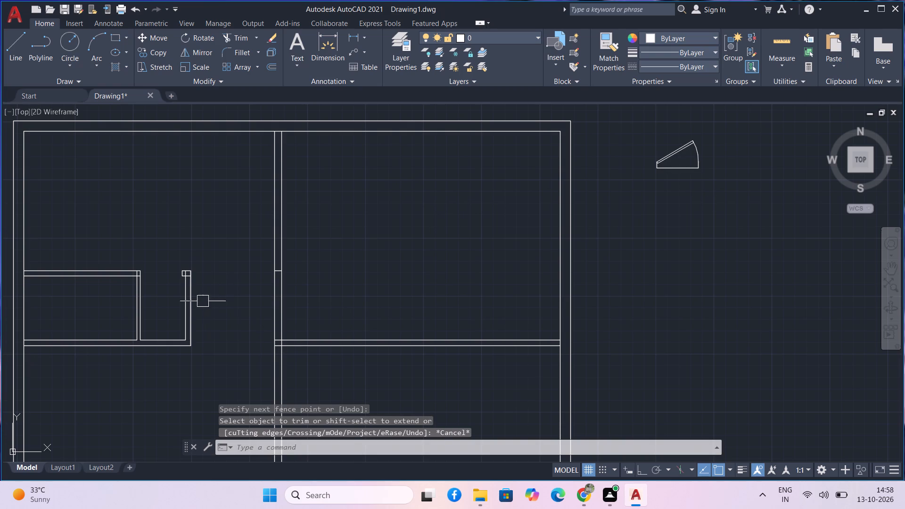
Extend both lines of the small room's upper wall, beyond the door opening, across to the central vertical wall.
scroll(198, 272, "up", 3)
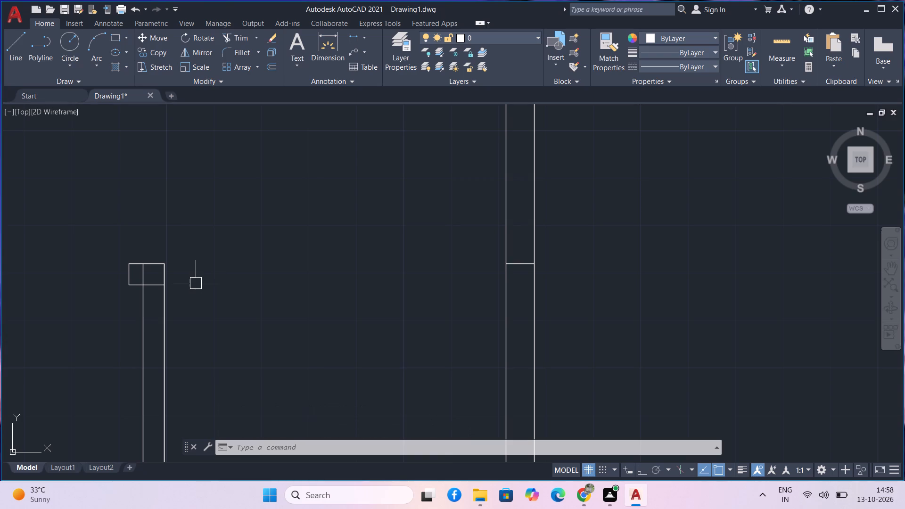
key("l")
key("Escape")
type("ex")
key("space")
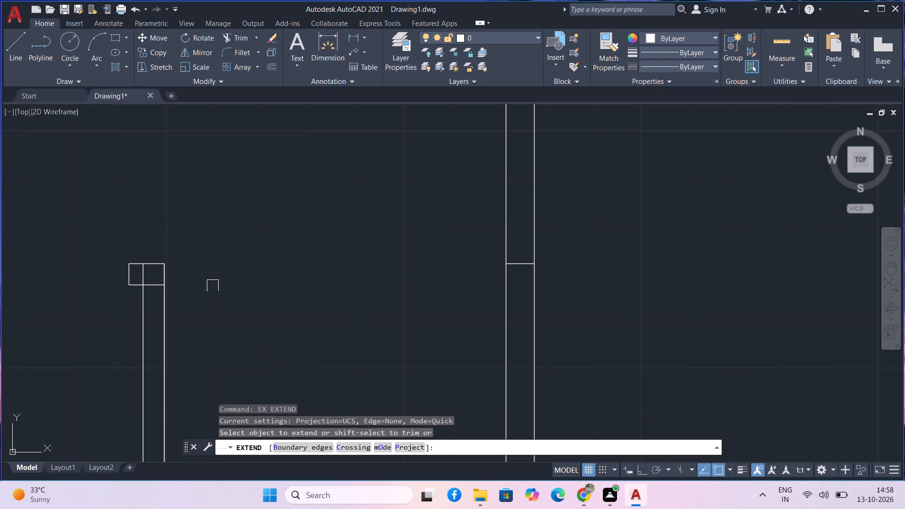
left_click(153, 287)
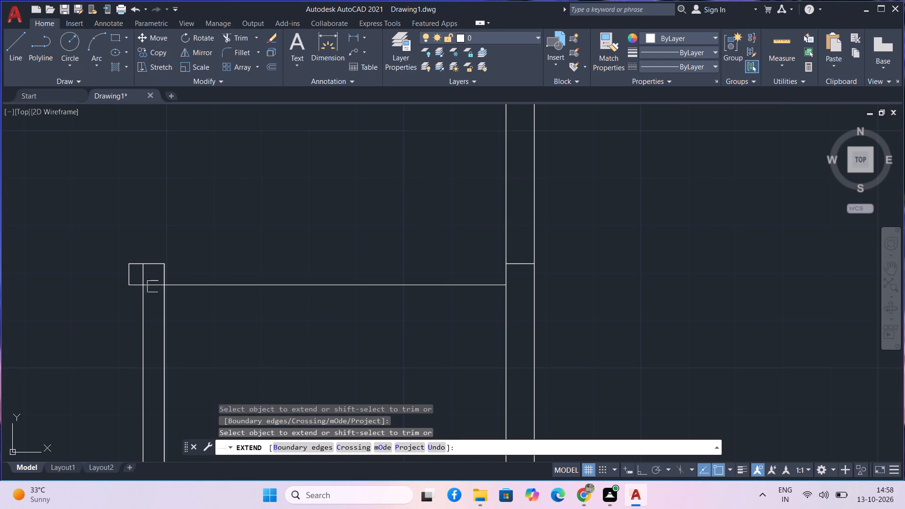
left_click(149, 263)
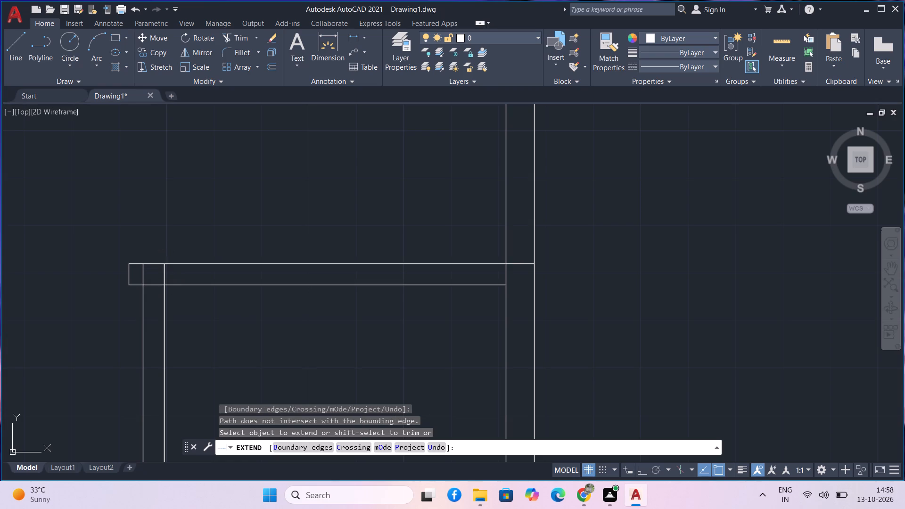
key("Escape")
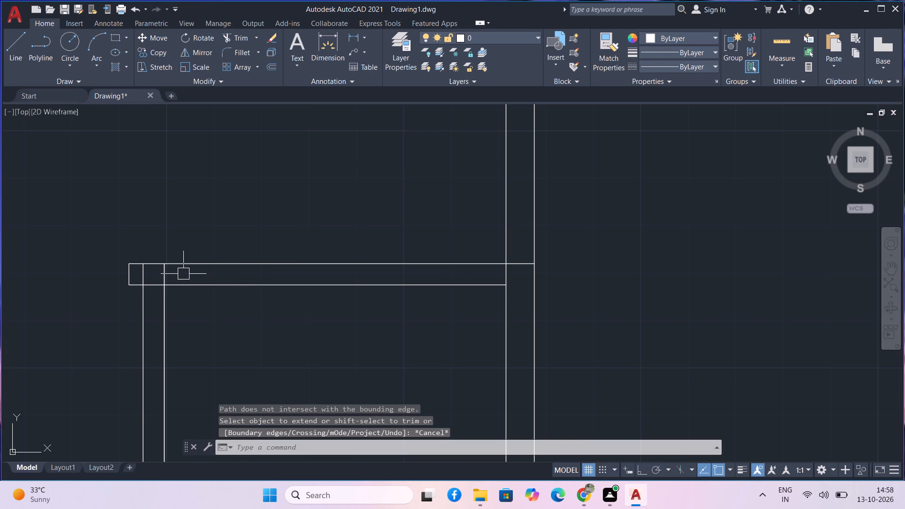
Offset the outer line of the small room's right wall by 2' toward the central vertical wall.
type("o")
key("space")
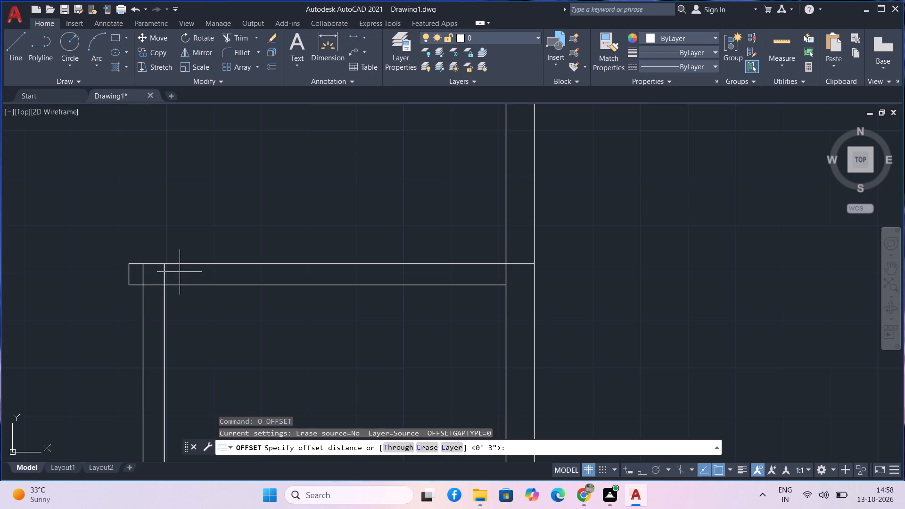
key("2")
key("apostrophe")
key("Return")
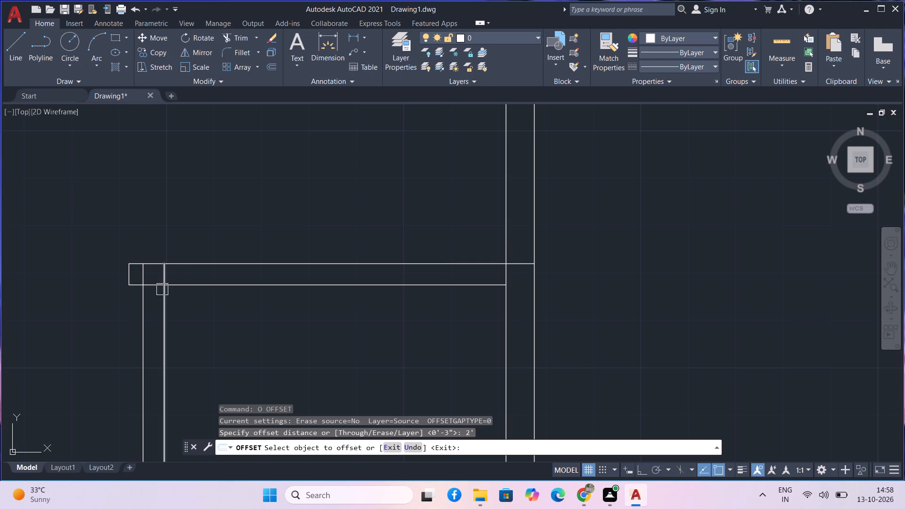
left_click(165, 295)
left_click(210, 320)
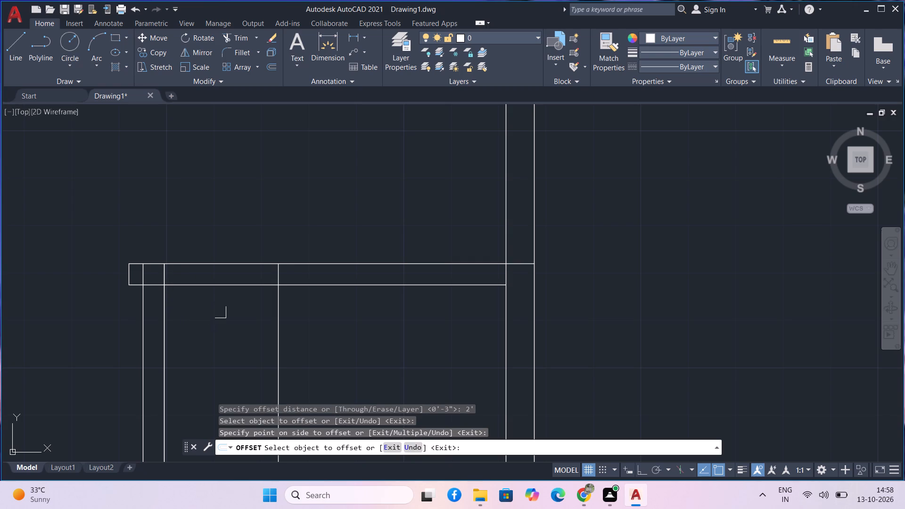
scroll(220, 312, "down", 3)
middle_click(220, 312)
middle_click(219, 303)
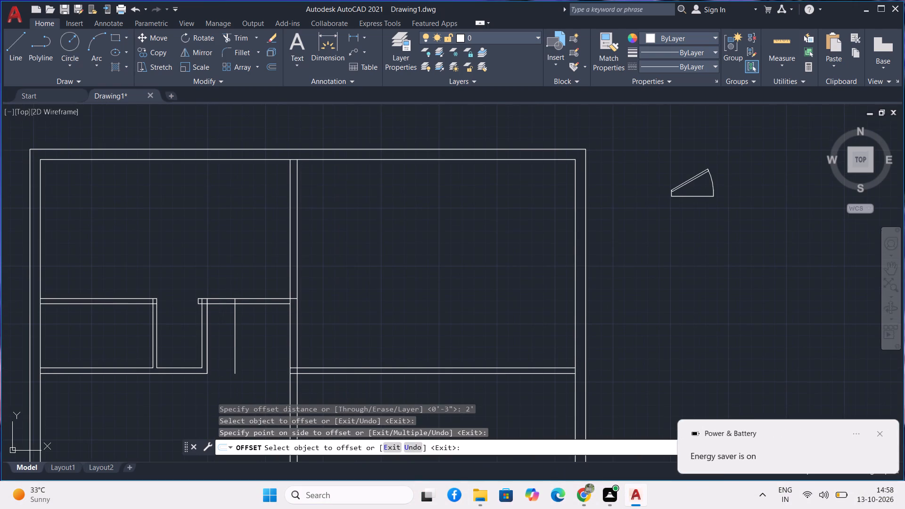
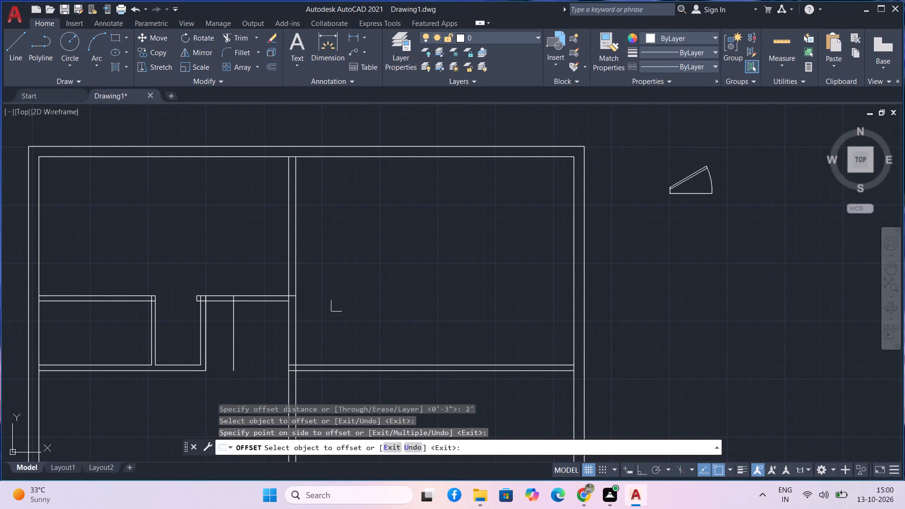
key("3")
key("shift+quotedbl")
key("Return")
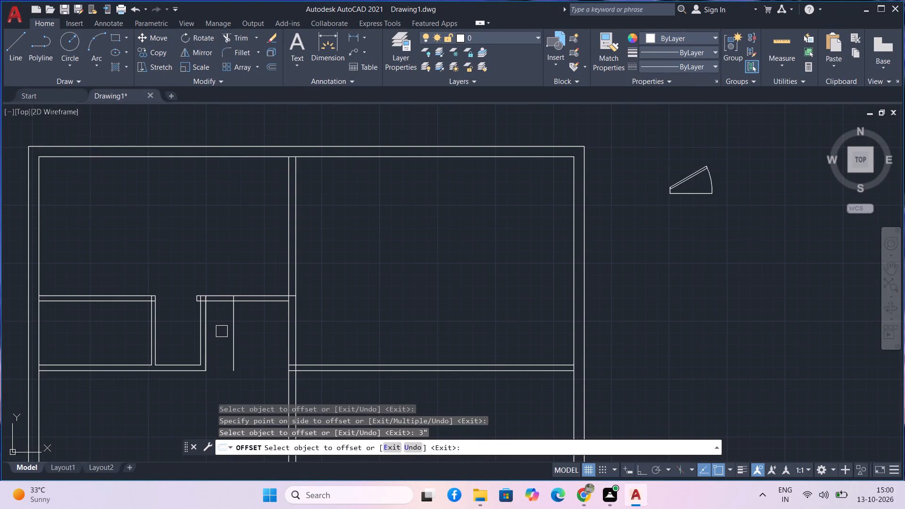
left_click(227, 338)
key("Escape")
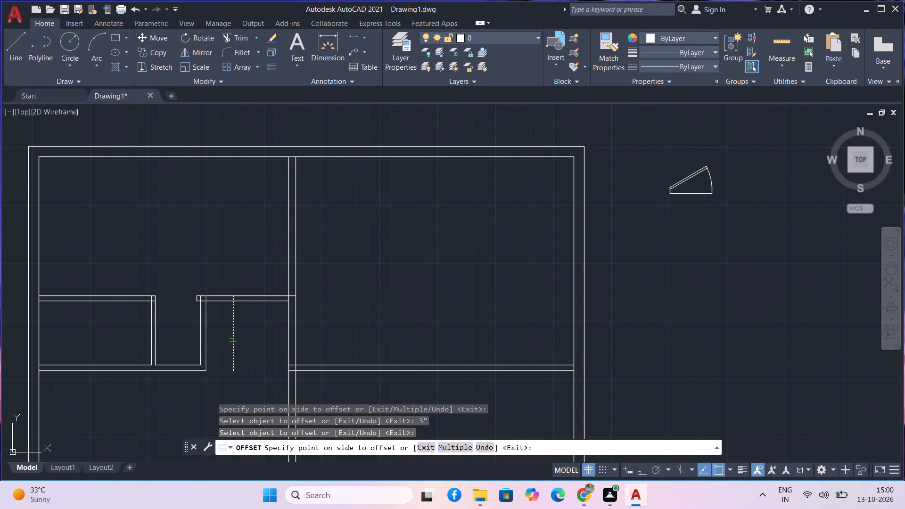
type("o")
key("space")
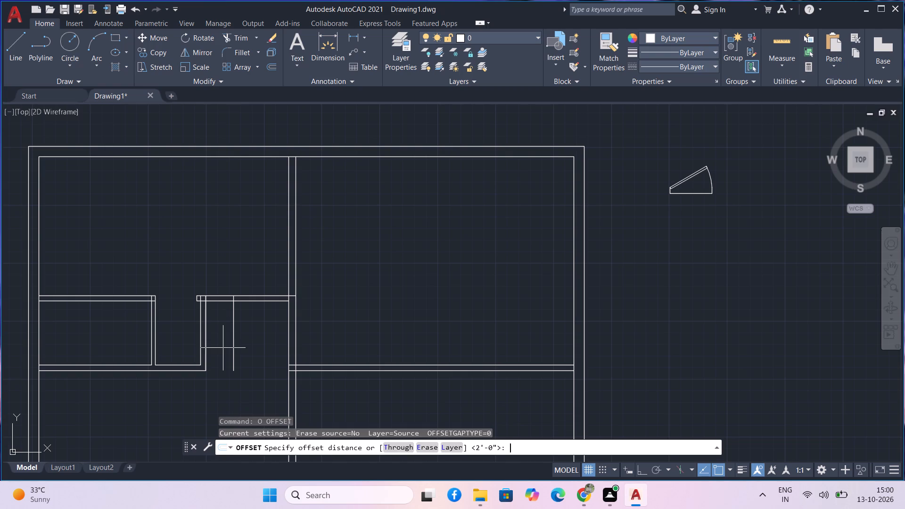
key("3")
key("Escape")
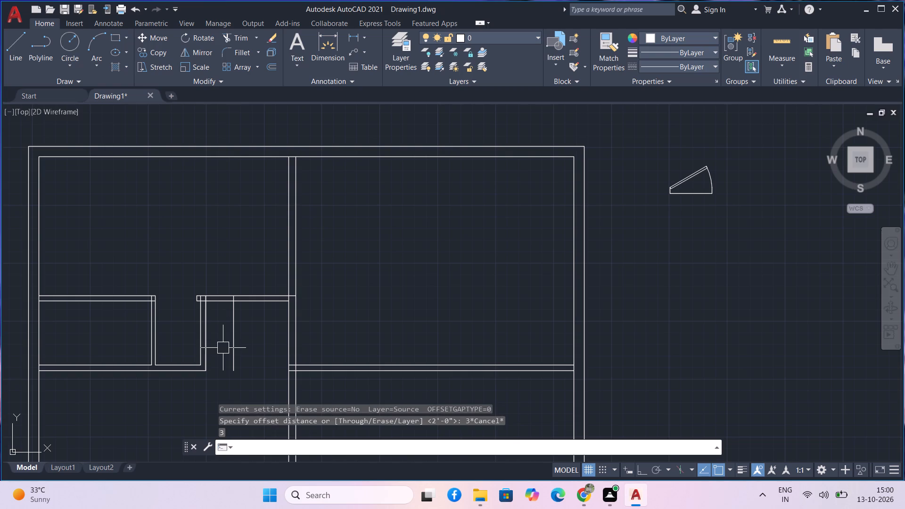
Offset the vertical line beside the small room's right wall by 3' toward the central vertical wall.
type("o")
key("space")
type("3'")
key("Return")
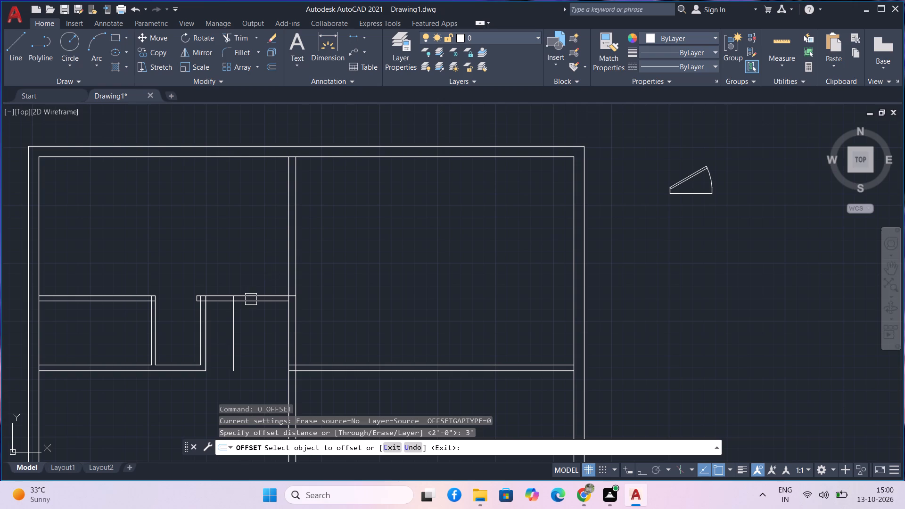
left_click(231, 327)
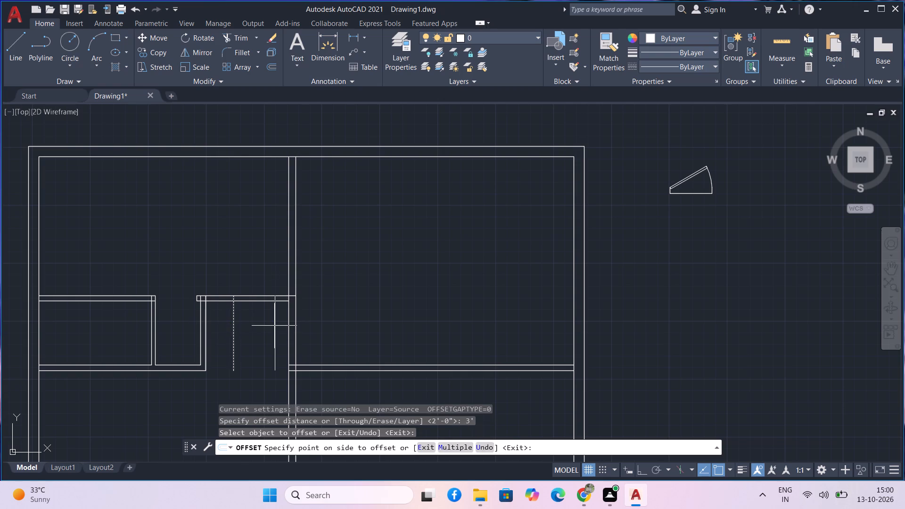
left_click(275, 326)
key("Escape")
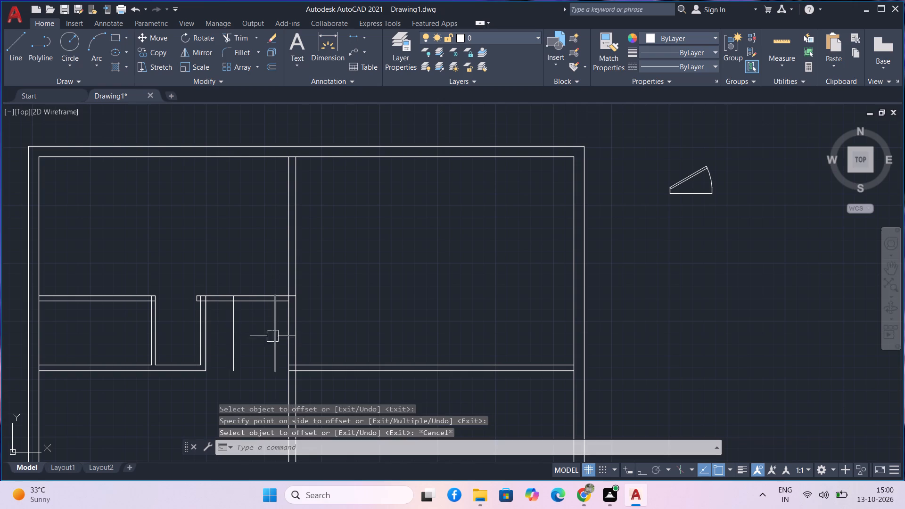
Cut a 3' door opening by trimming the upper wall between the two offset lines and removing their tails below it.
scroll(281, 317, "up", 2)
middle_click_drag(281, 317, 296, 294)
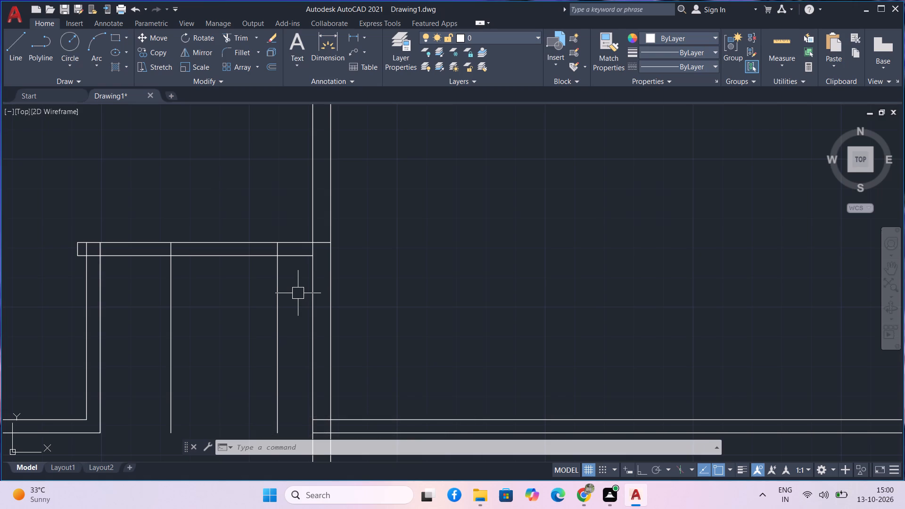
type("tr")
key("space")
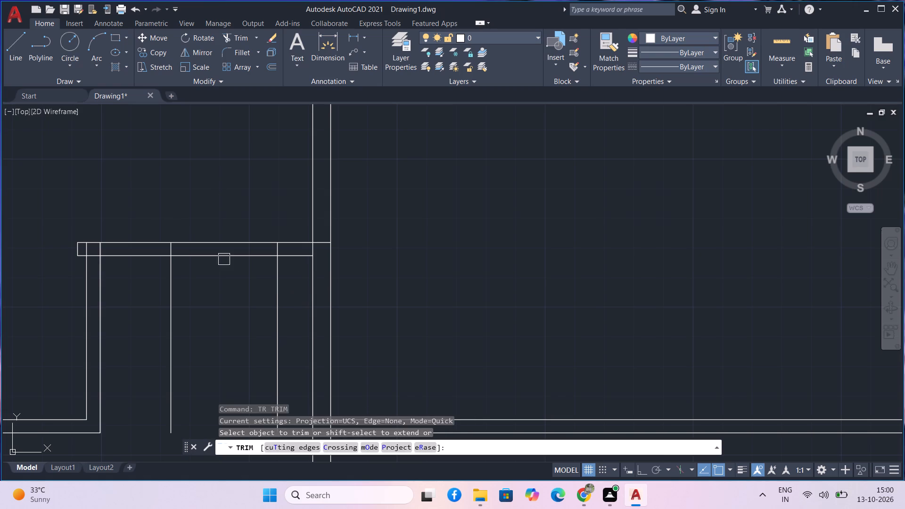
left_click_drag(201, 292, 222, 217)
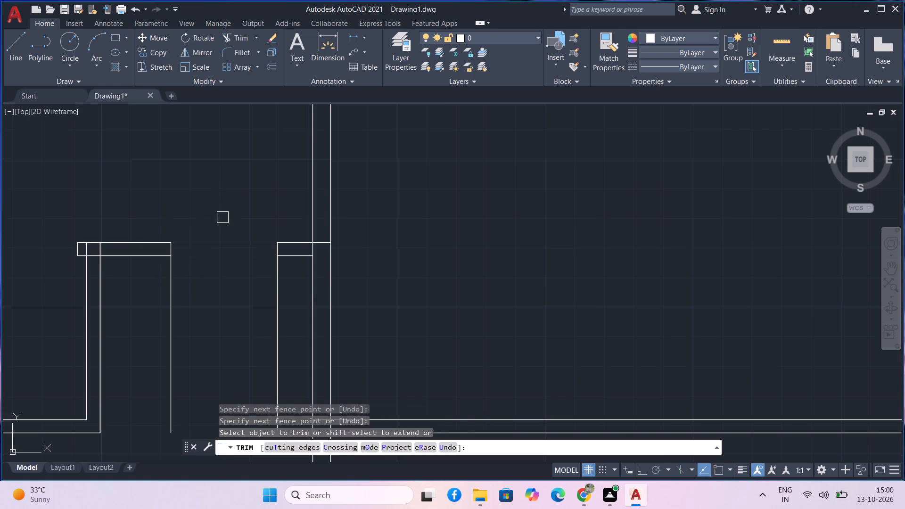
left_click_drag(207, 289, 285, 335)
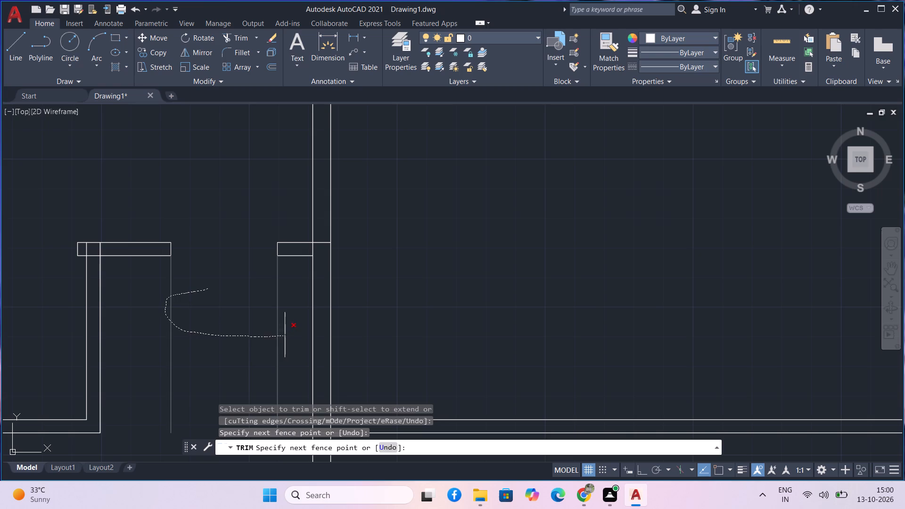
left_click_drag(285, 335, 266, 302)
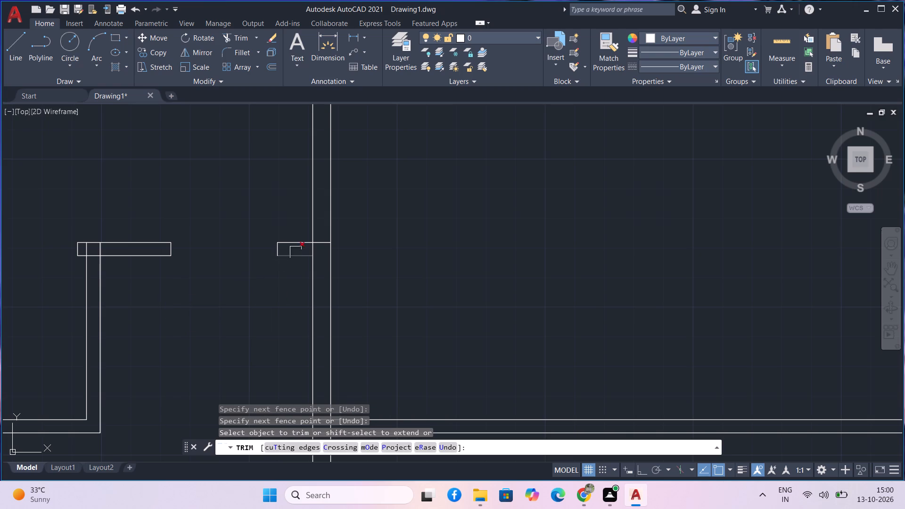
Trim the end of the upper wall's line that crosses inside the central vertical wall.
scroll(321, 238, "up", 2)
left_click(318, 243)
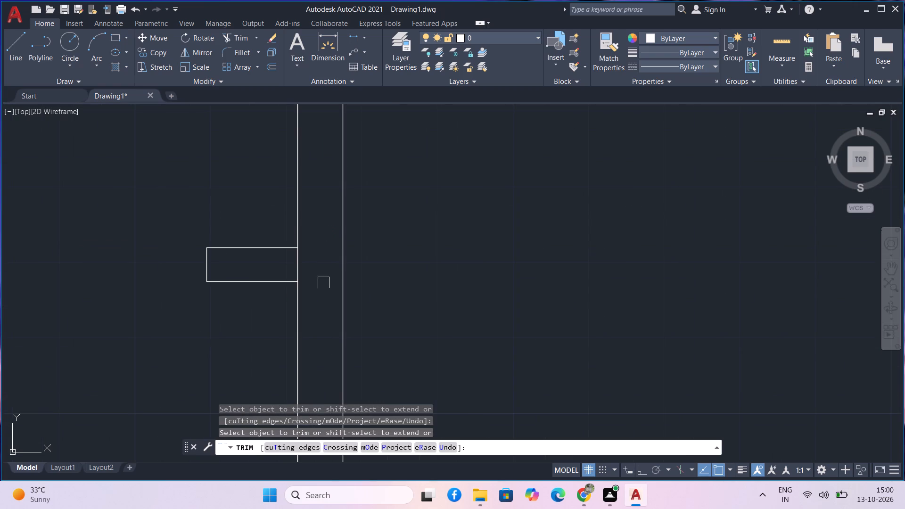
Trim the right partition's line ends inside the upper wall and the wall line between them to clean up the T-junction.
scroll(323, 286, "down", 3)
middle_click_drag(368, 256, 372, 206)
middle_click(371, 196)
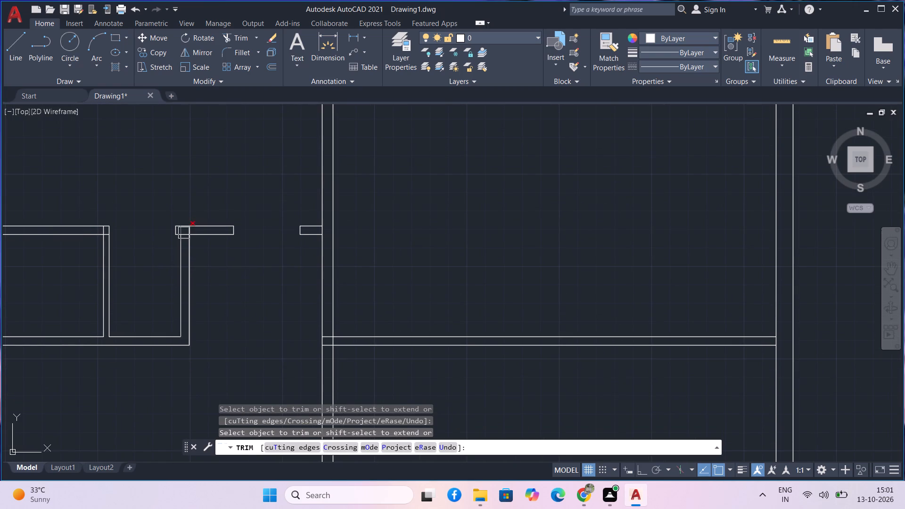
scroll(184, 234, "up", 3)
left_click(172, 218)
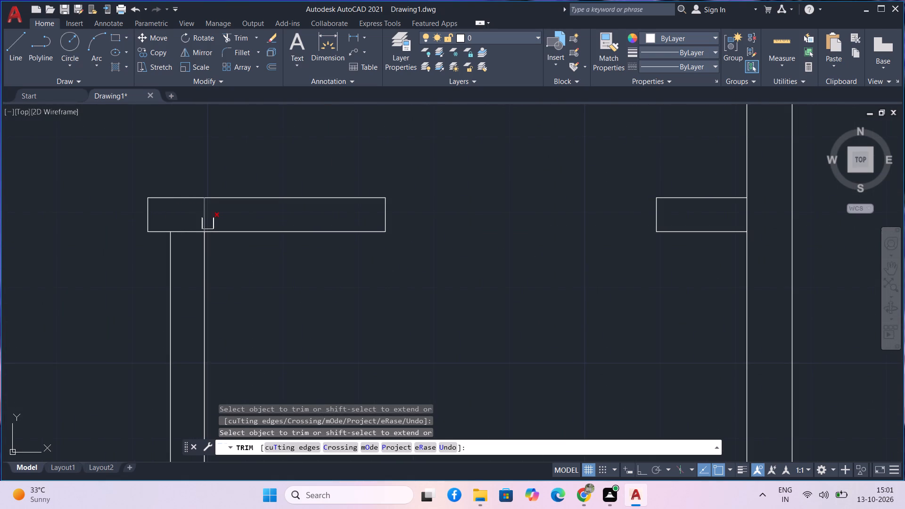
left_click(208, 223)
left_click_drag(187, 232, 185, 247)
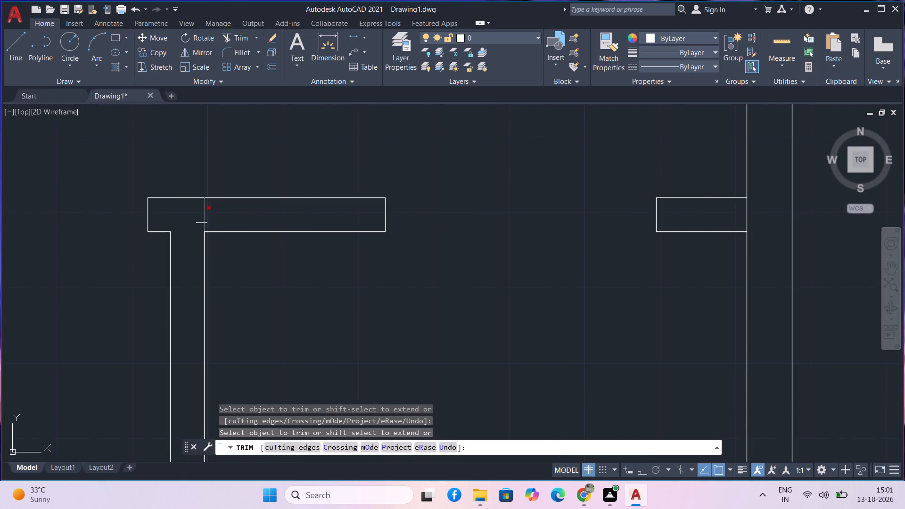
left_click(202, 217)
Trim the left partition's line inside the upper wall and the wall line between the partition lines to open the corner junction.
scroll(202, 217, "down", 2)
middle_click_drag(238, 291, 223, 253)
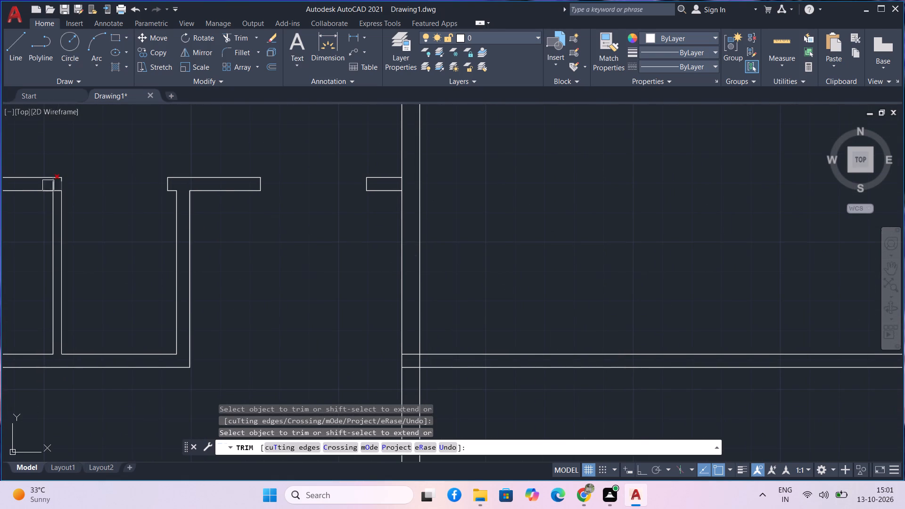
scroll(48, 186, "up", 3)
left_click_drag(49, 189, 77, 196)
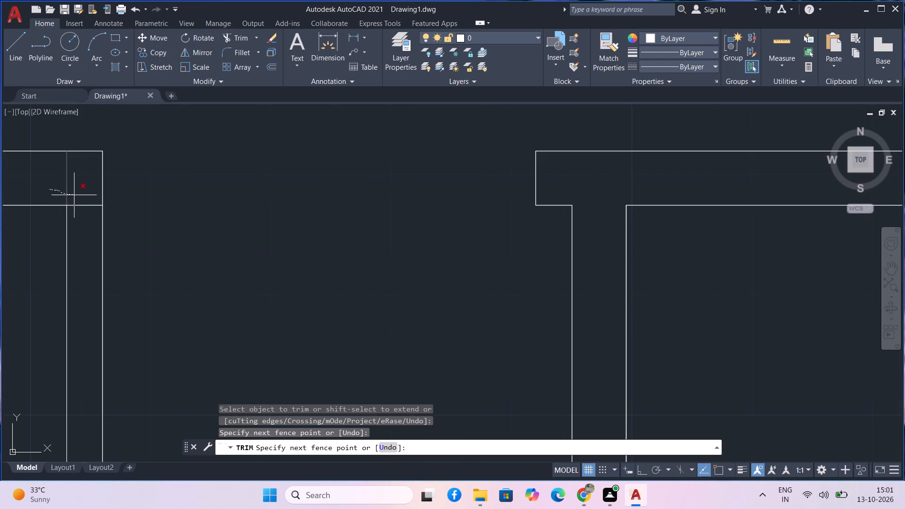
left_click_drag(77, 196, 83, 258)
scroll(82, 252, "down", 3)
scroll(166, 252, "down", 2)
middle_click_drag(168, 254, 77, 242)
middle_click(77, 242)
scroll(201, 260, "down", 1)
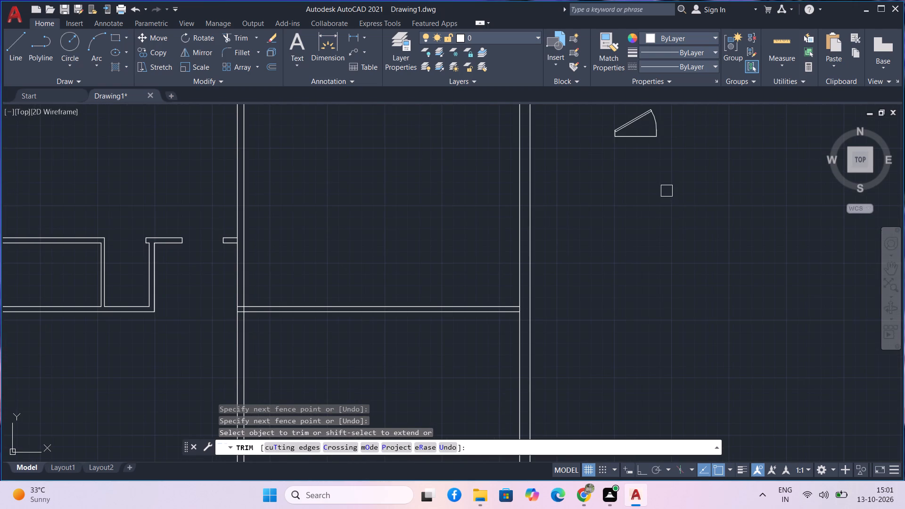
middle_click_drag(662, 211, 662, 216)
middle_click_drag(676, 261, 679, 280)
key("Escape")
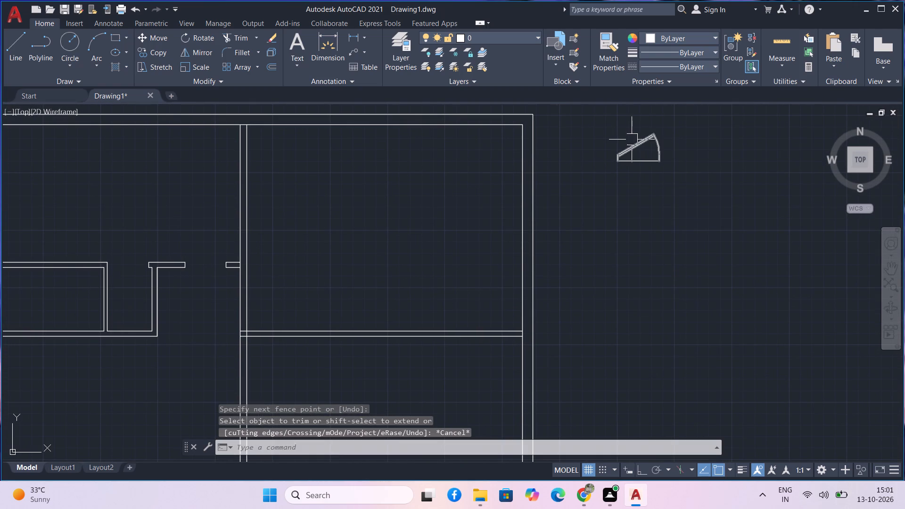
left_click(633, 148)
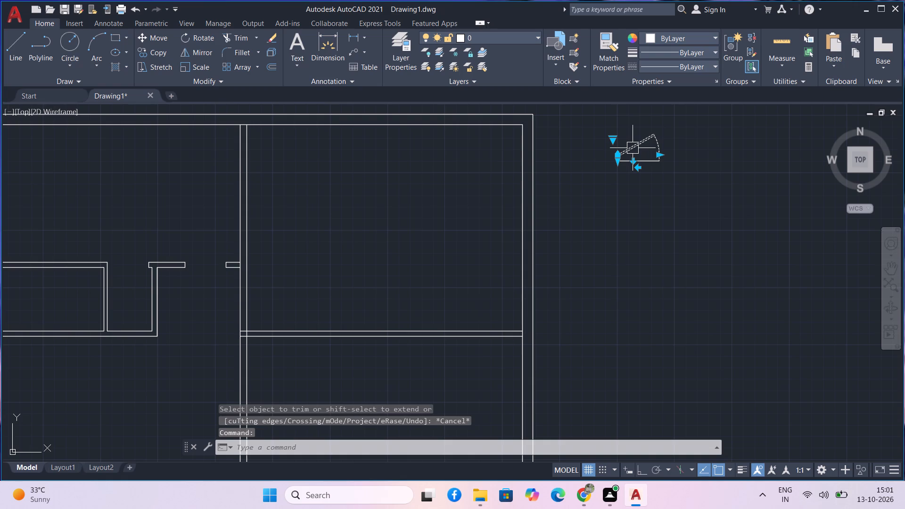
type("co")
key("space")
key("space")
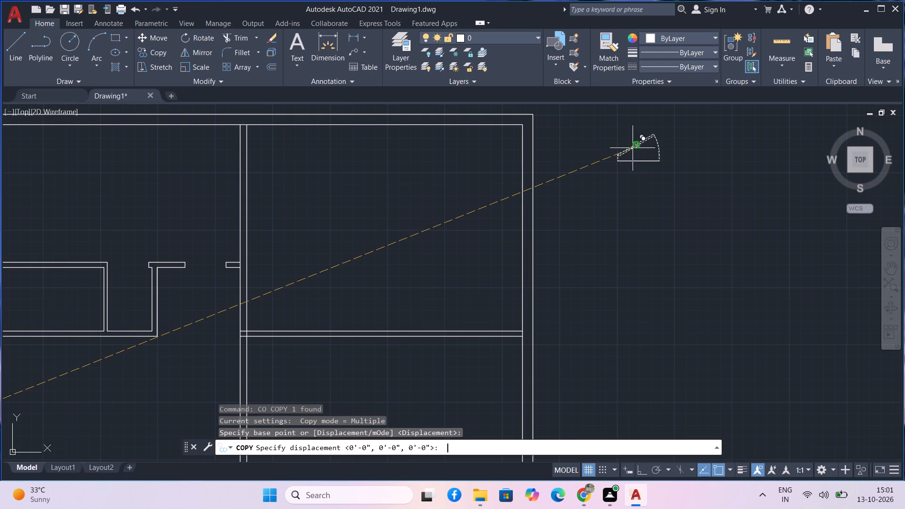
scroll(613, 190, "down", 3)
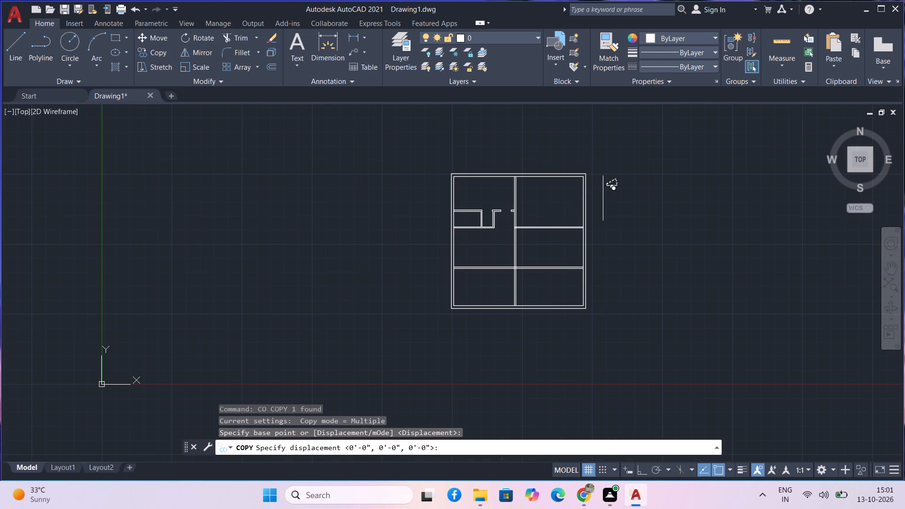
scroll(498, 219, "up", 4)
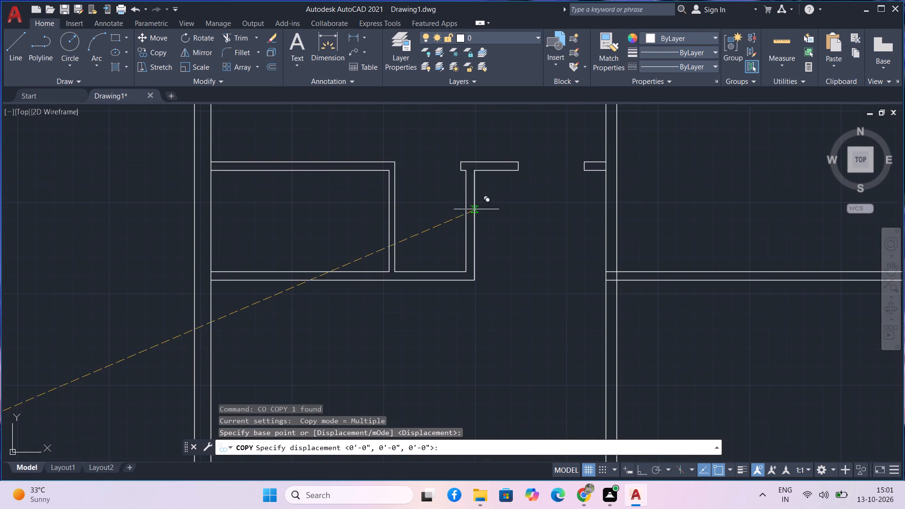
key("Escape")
Copy the door block outside the plan by its lower hinge-side corner to the upper corner of the new 3' opening's left jamb.
scroll(610, 199, "down", 2)
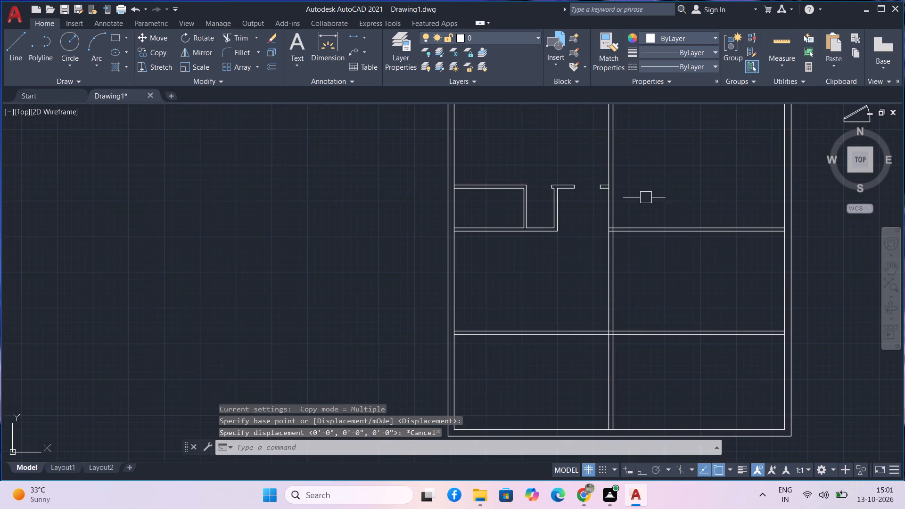
middle_click_drag(669, 187, 583, 247)
key("c")
type("o")
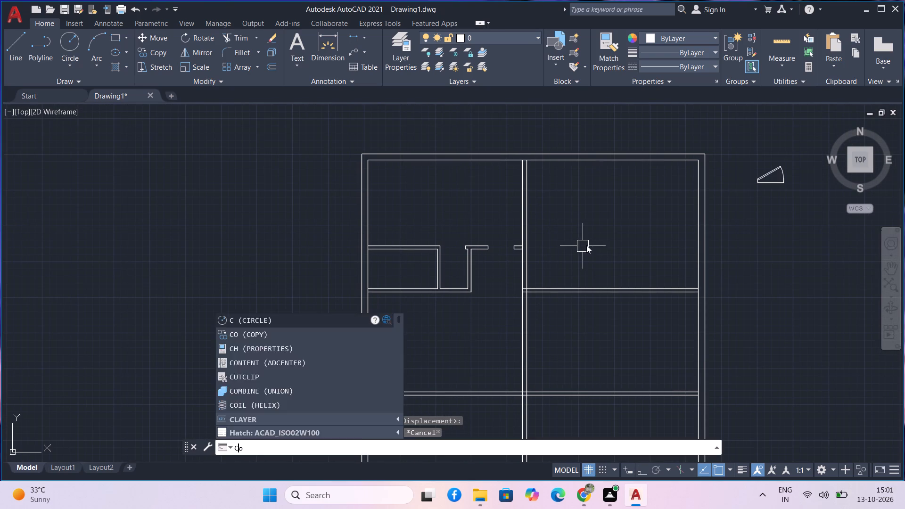
key("space")
scroll(848, 153, "up", 1)
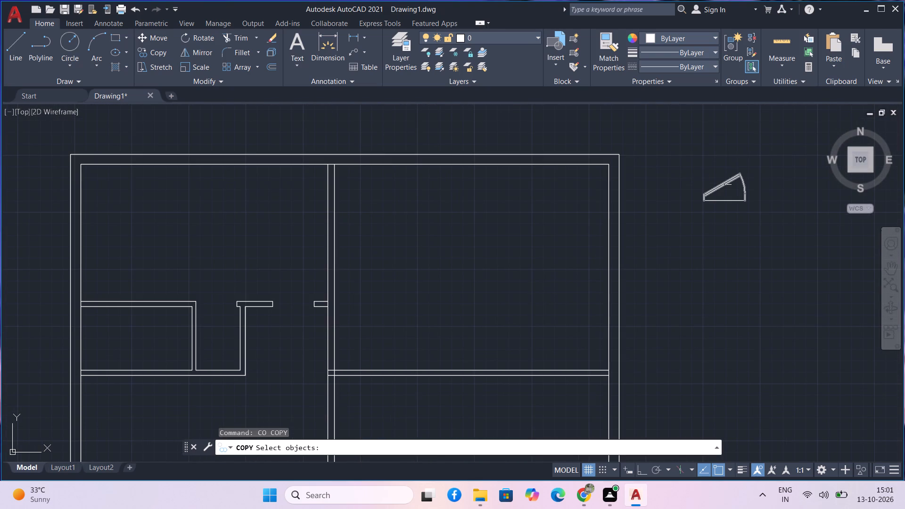
left_click(726, 179)
key("space")
scroll(711, 208, "up", 2)
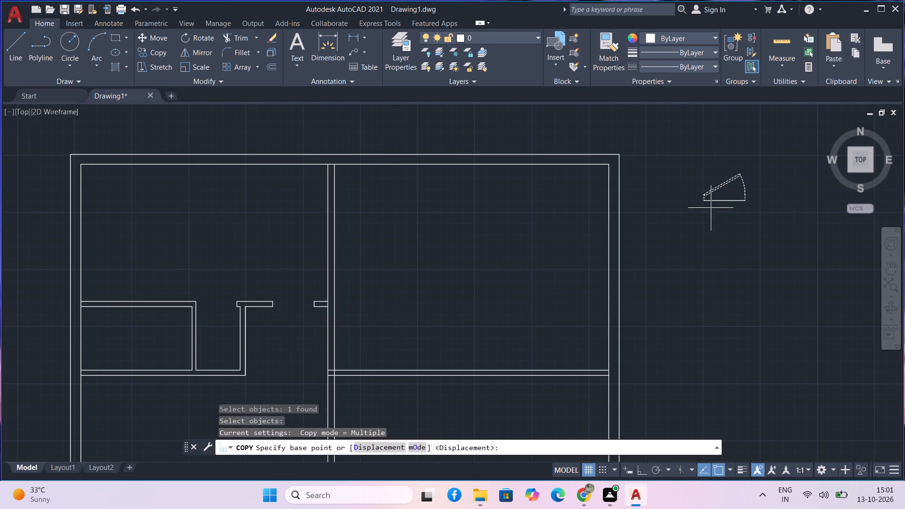
scroll(710, 207, "up", 1)
left_click(683, 176)
scroll(683, 176, "down", 2)
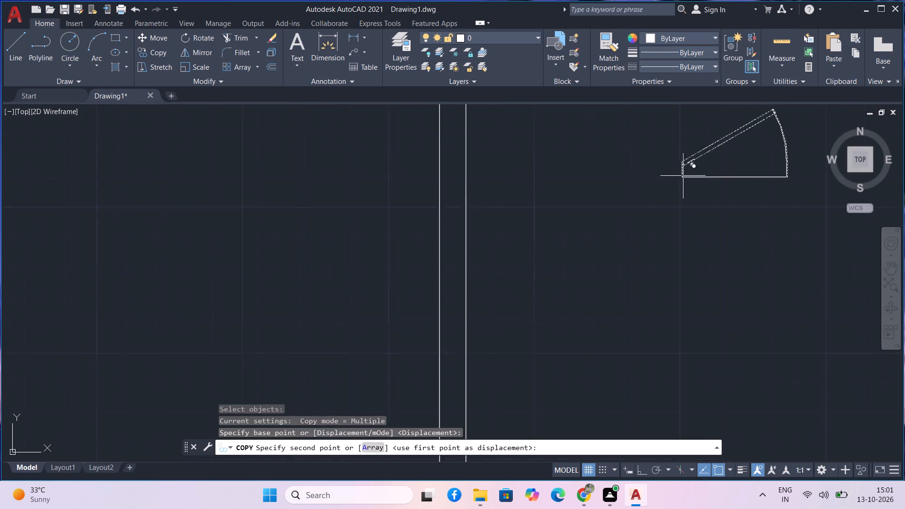
scroll(595, 327, "down", 2)
scroll(349, 351, "up", 4)
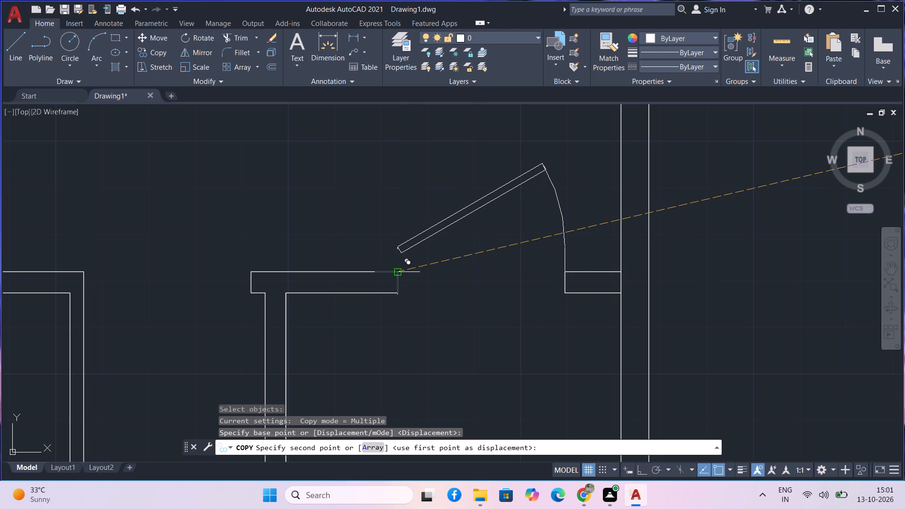
left_click(394, 274)
scroll(486, 269, "down", 1)
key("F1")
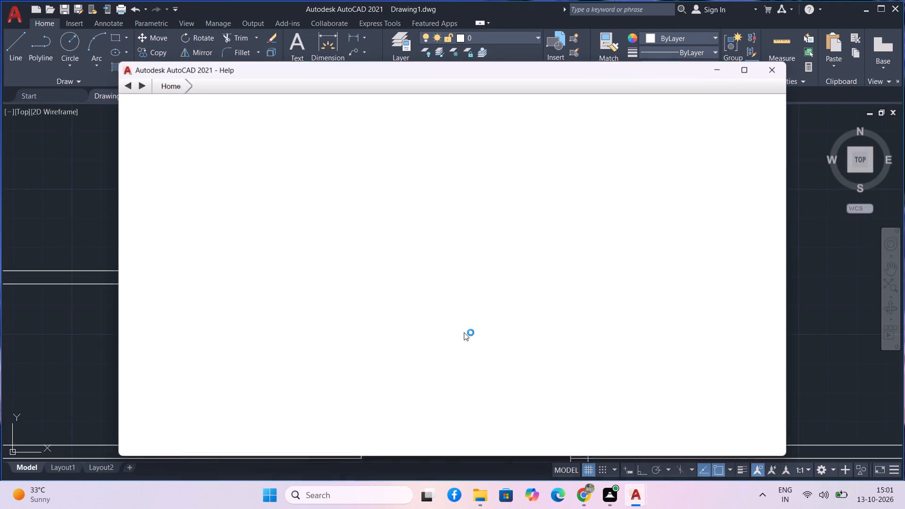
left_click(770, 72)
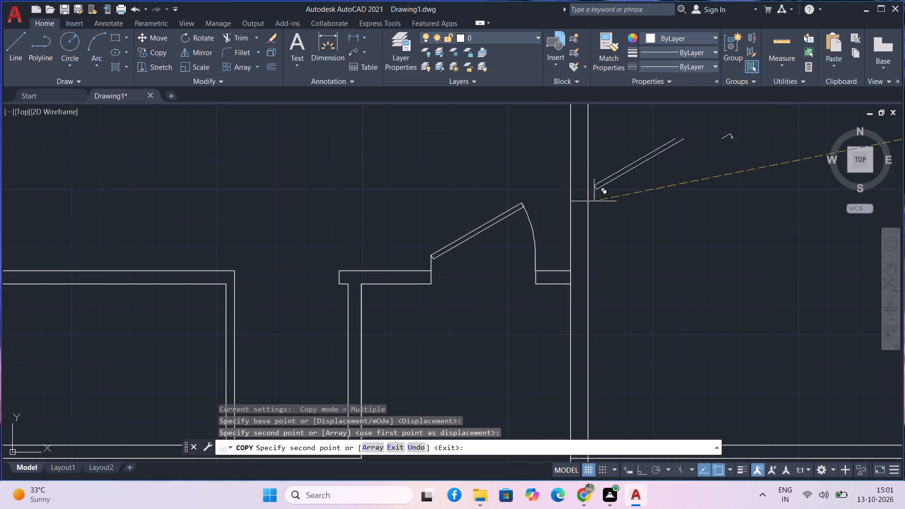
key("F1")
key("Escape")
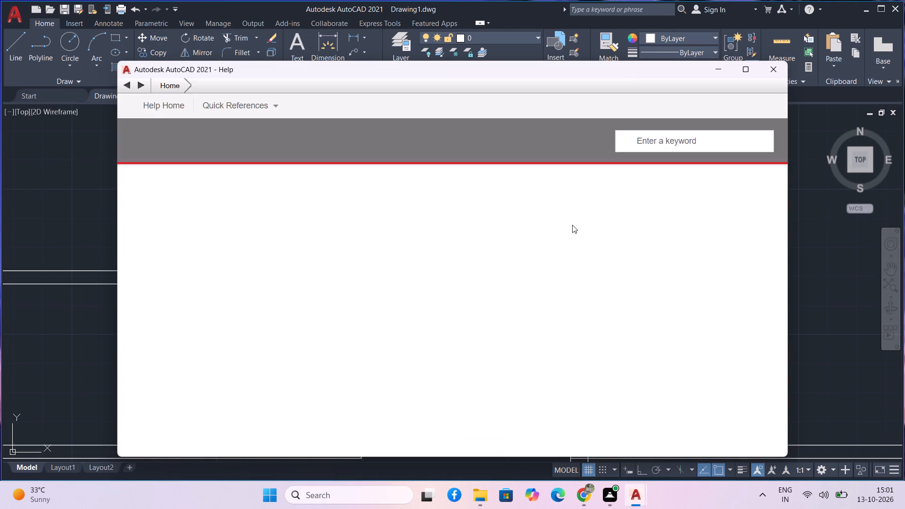
Close the COPY command's help window and end the copy operation.
left_click(780, 67)
key("Escape")
Flip the side the copied door is hung on, so its hinge sits on the opening's right jamb beside the central wall.
left_click(465, 241)
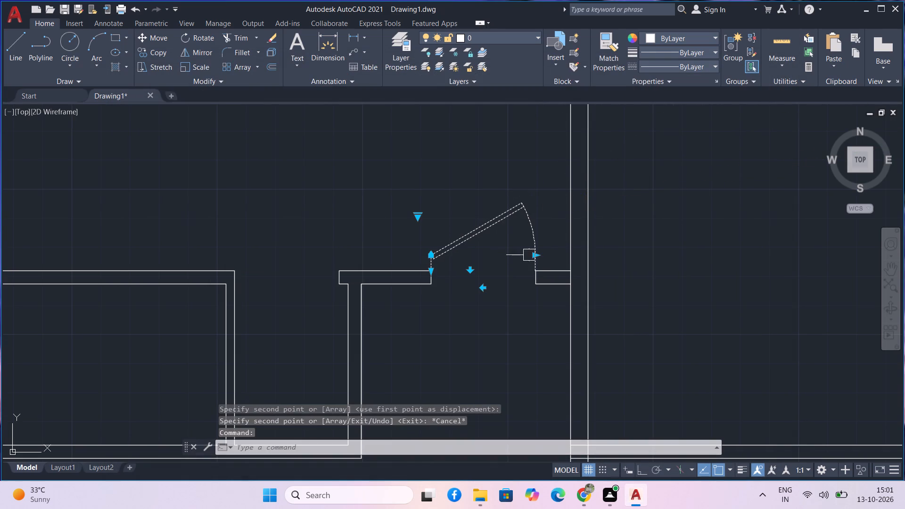
left_click(537, 255)
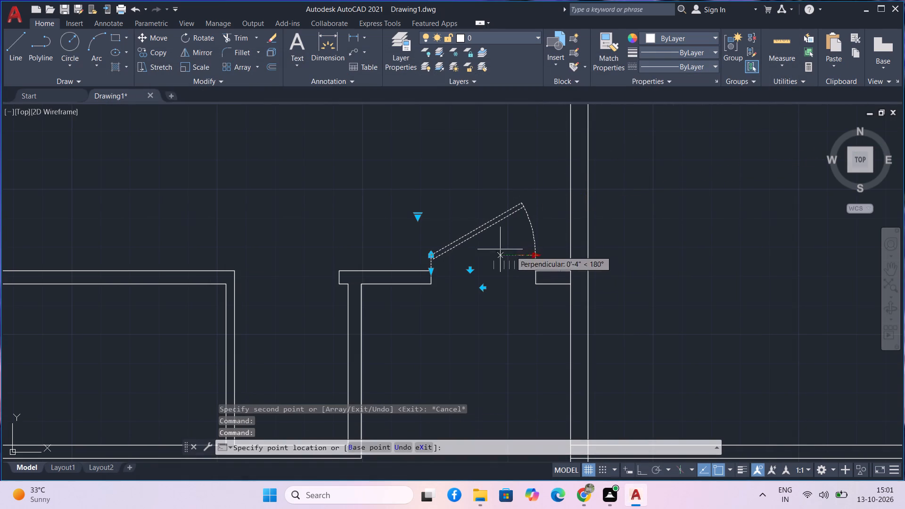
key("Escape")
left_click(482, 290)
left_click(482, 290)
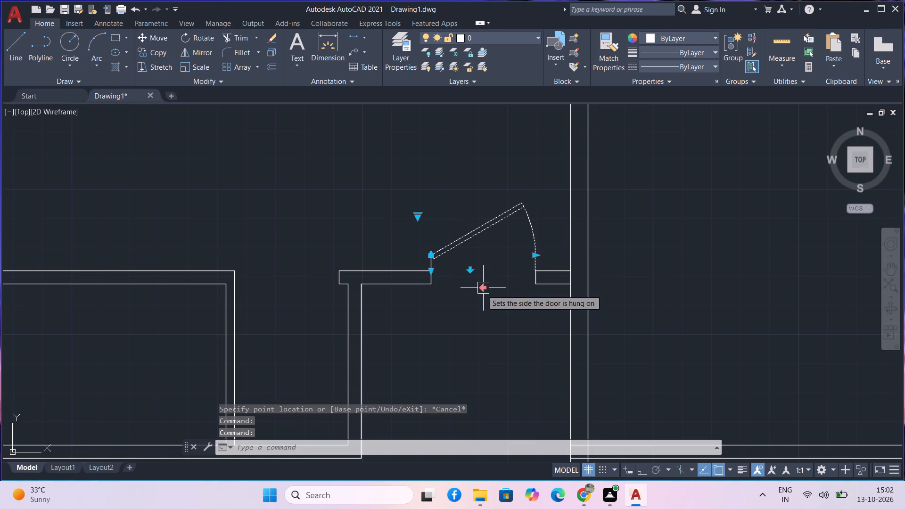
left_click(486, 291)
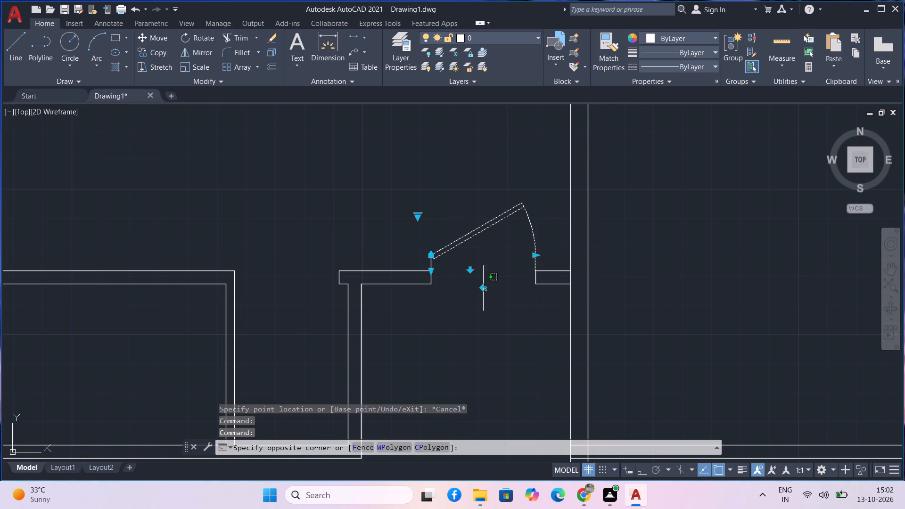
left_click(483, 288)
left_click(482, 288)
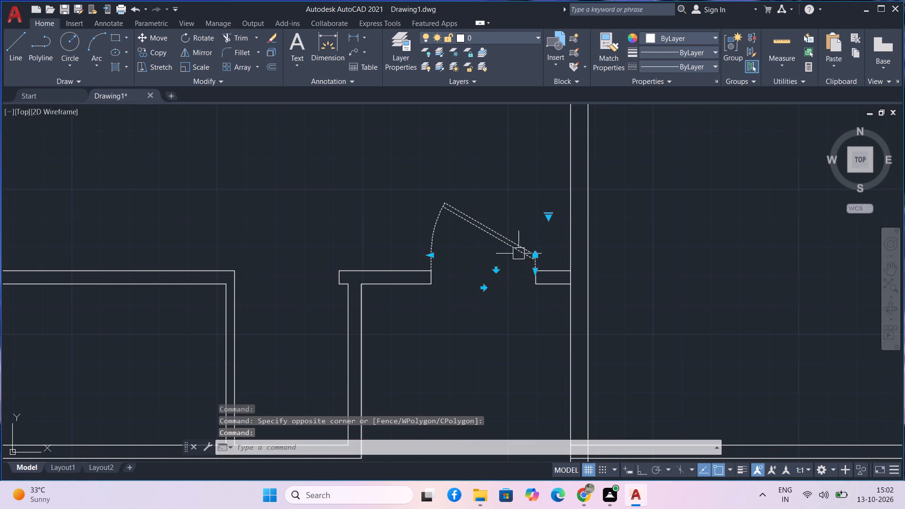
Set the flipped door's opening angle to Open 90º.
left_click(553, 213)
left_click(545, 213)
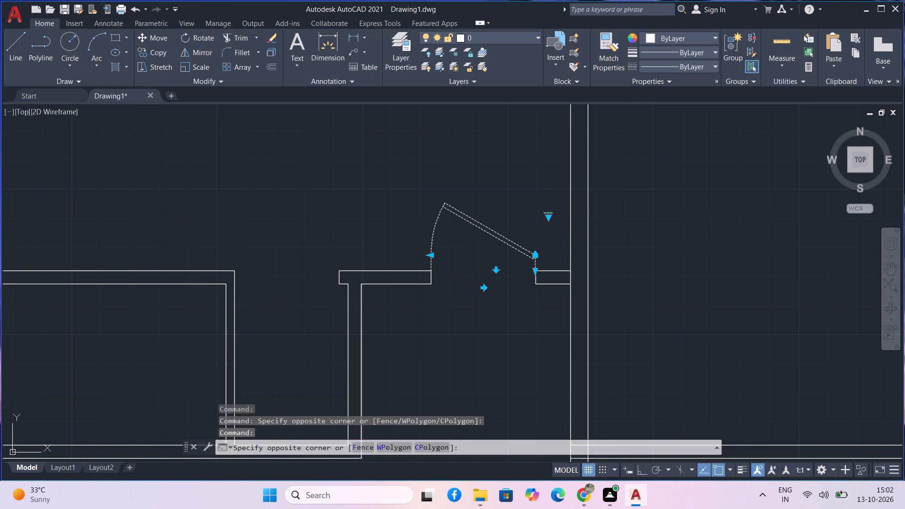
left_click(546, 215)
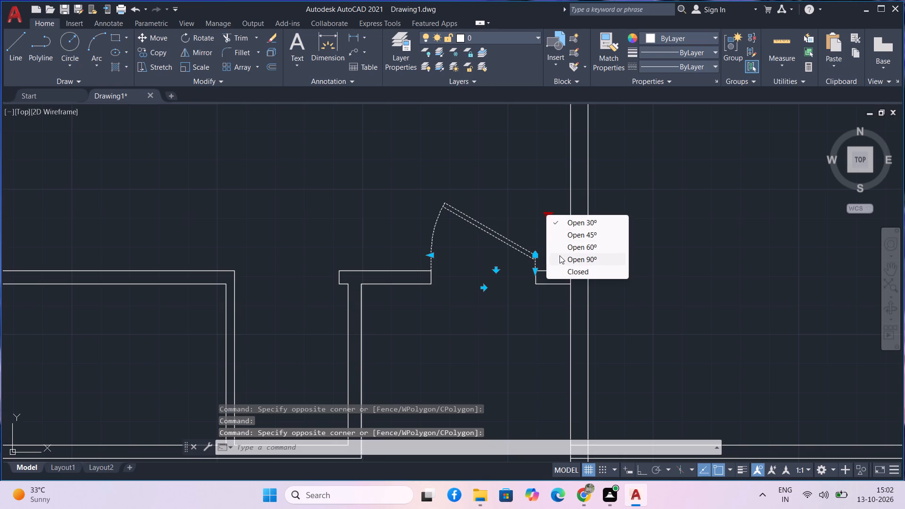
left_click(559, 255)
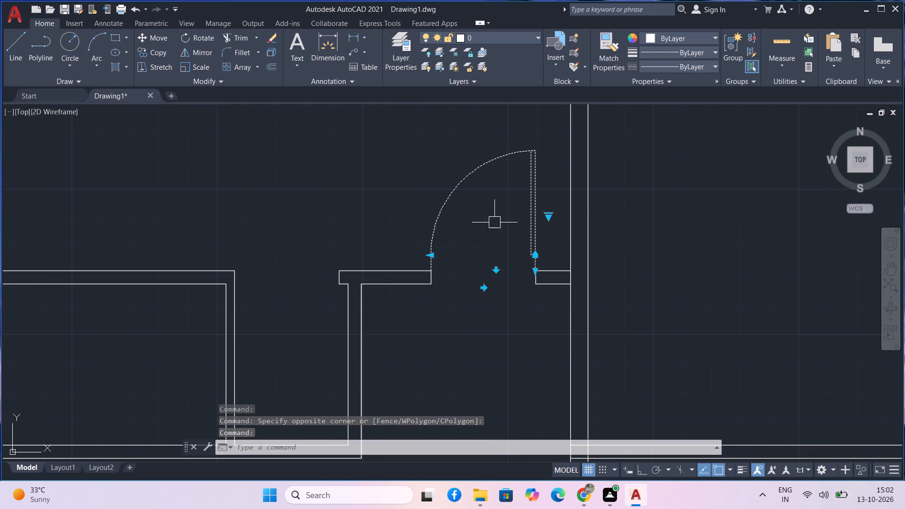
Copy the 90° door into the upper-left room, above the opening between the two short partitions.
scroll(484, 224, "down", 2)
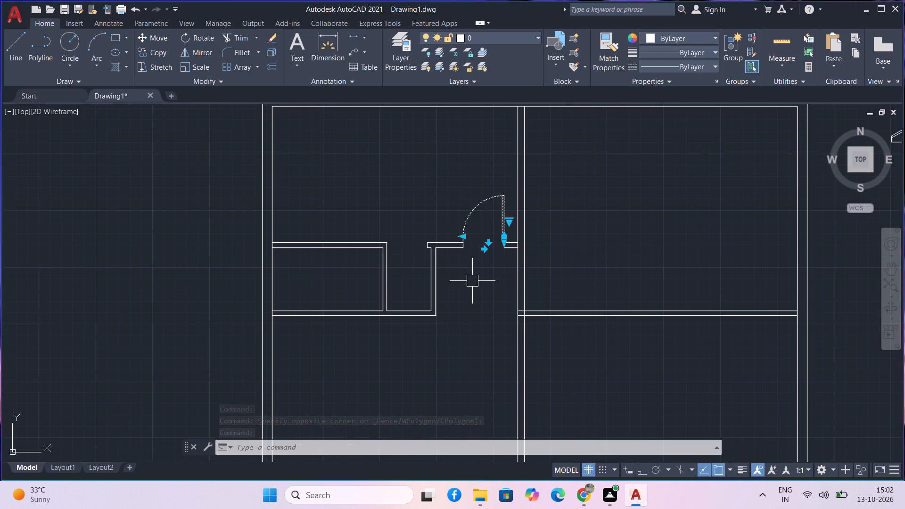
middle_click_drag(472, 281, 467, 286)
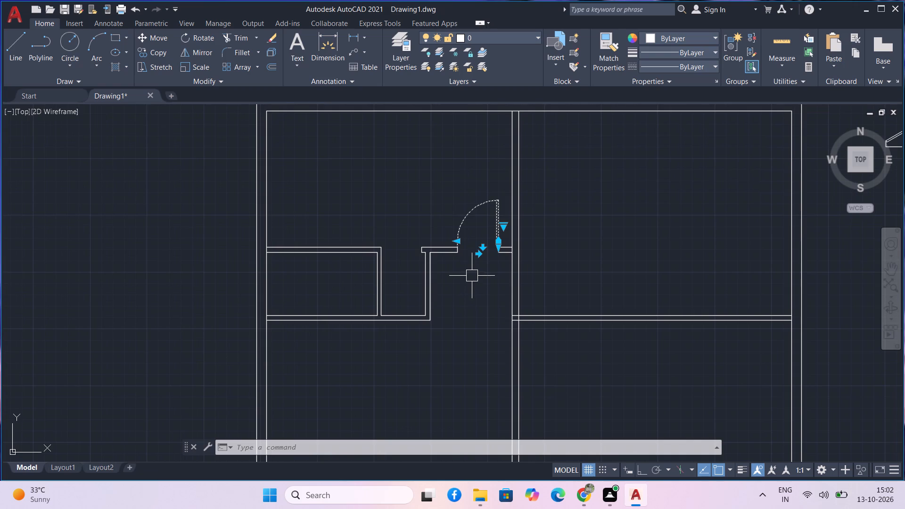
key("space")
left_click(489, 231)
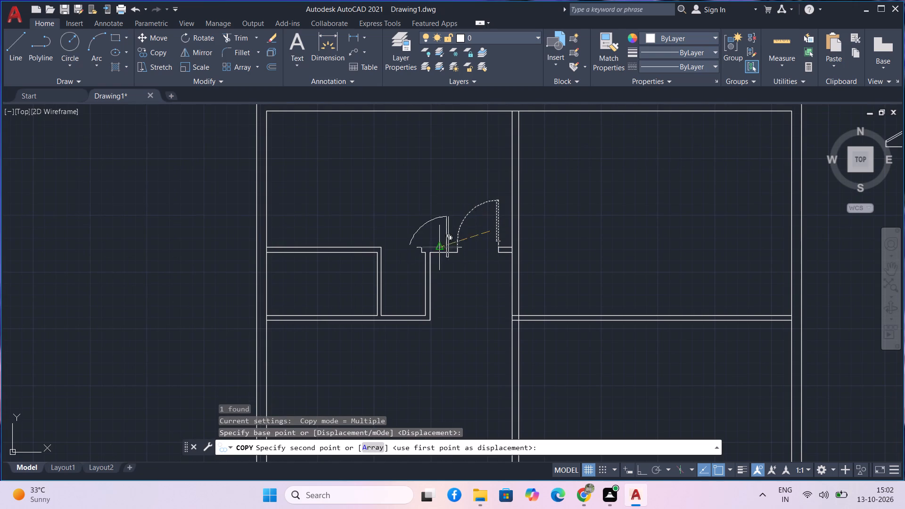
left_click(402, 195)
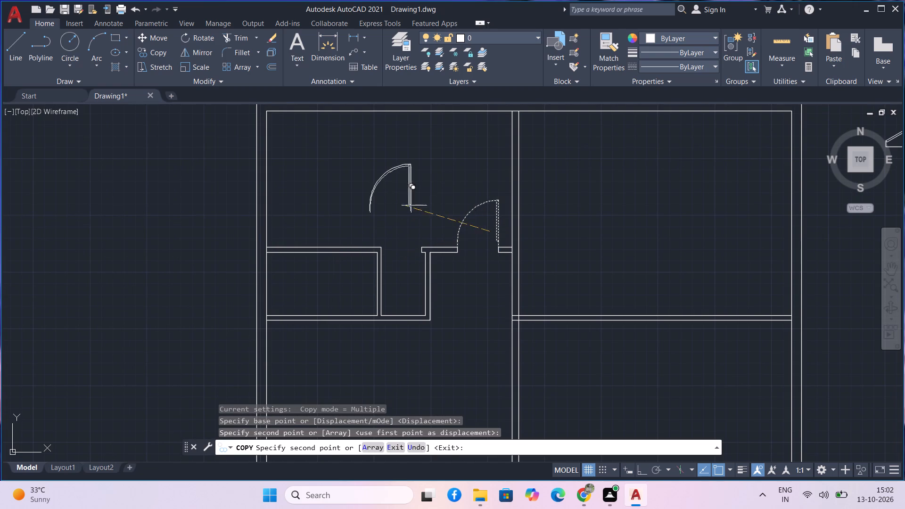
key("Escape")
Rotate the copied door 180° about its lower hinge-side corner, with Ortho on.
left_click_drag(434, 199, 433, 195)
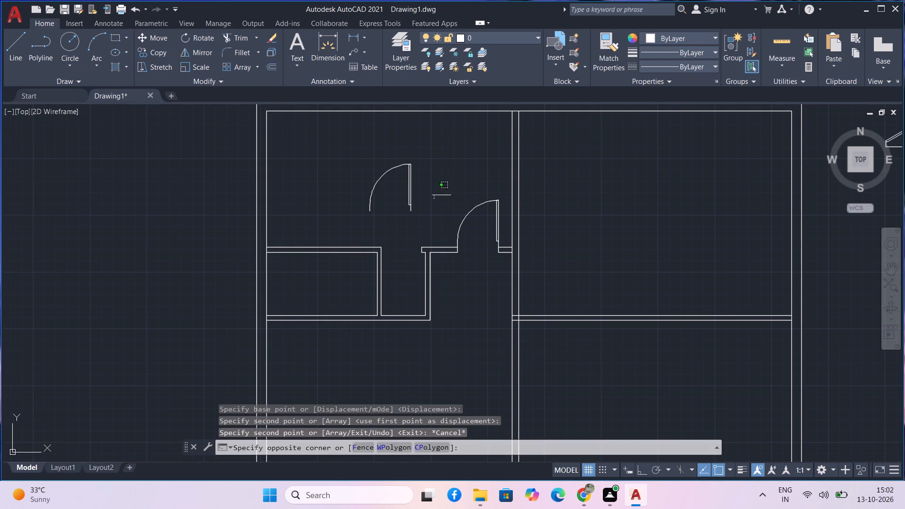
left_click_drag(433, 195, 432, 195)
left_click(367, 169)
type("ro")
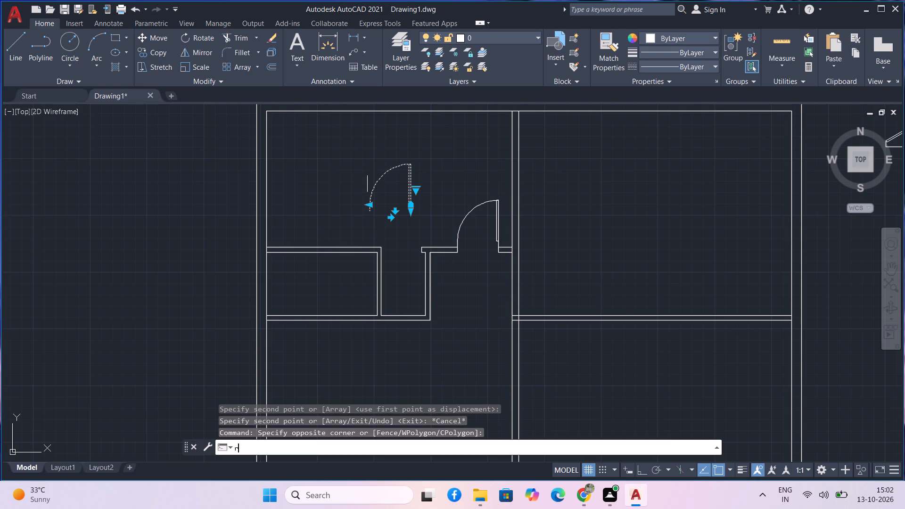
key("space")
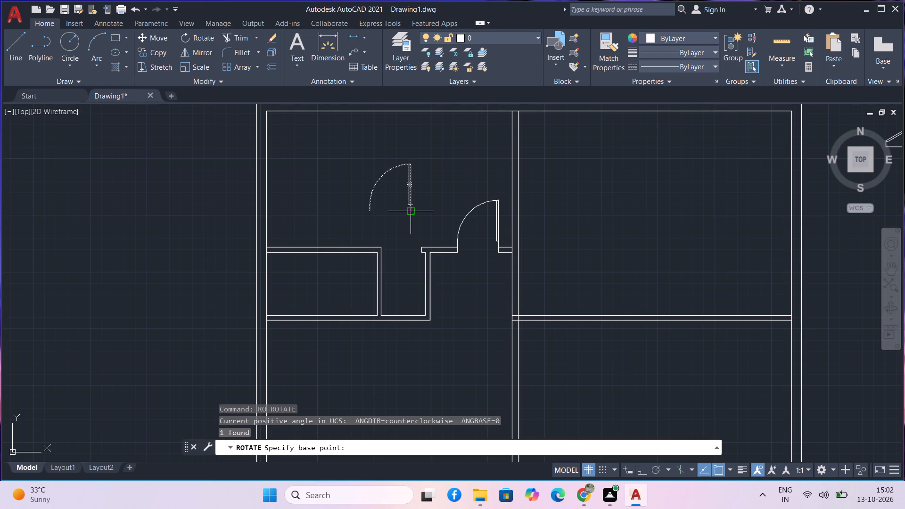
scroll(410, 215, "up", 1)
left_click(411, 212)
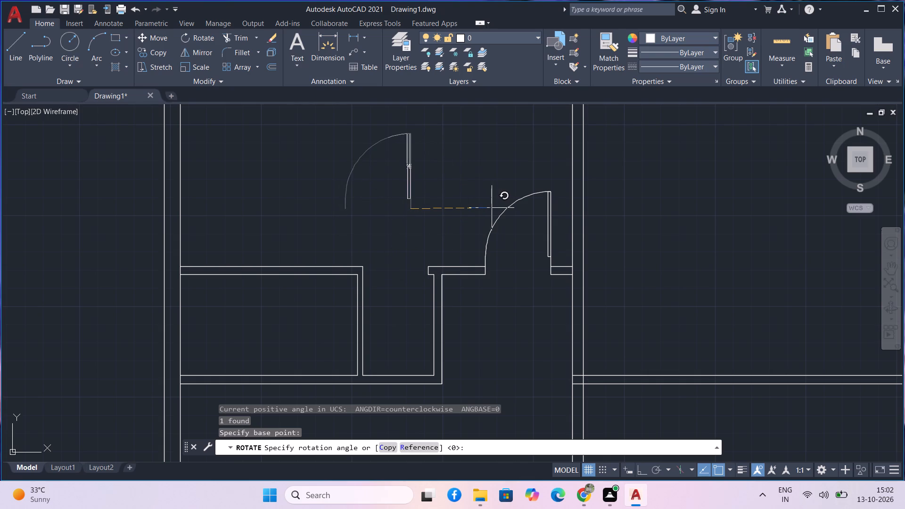
key("F8")
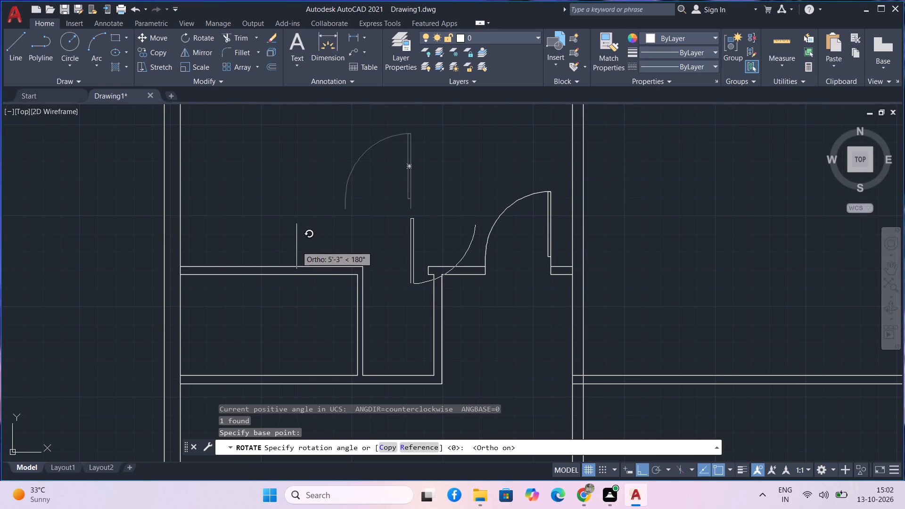
left_click(296, 246)
Move the rotated door, with Ortho off, into the opening between the two partitions, its leaf against the left partition's inner face.
left_click_drag(448, 229, 437, 226)
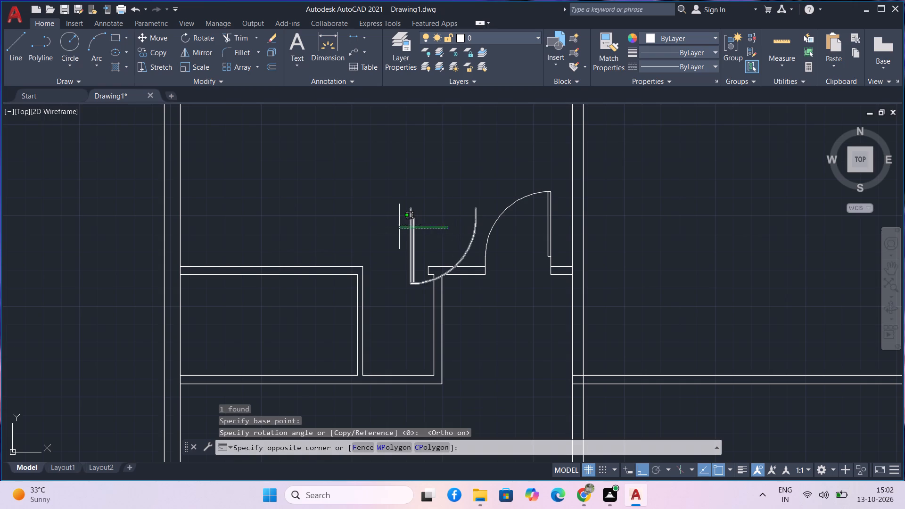
left_click(399, 226)
type("m")
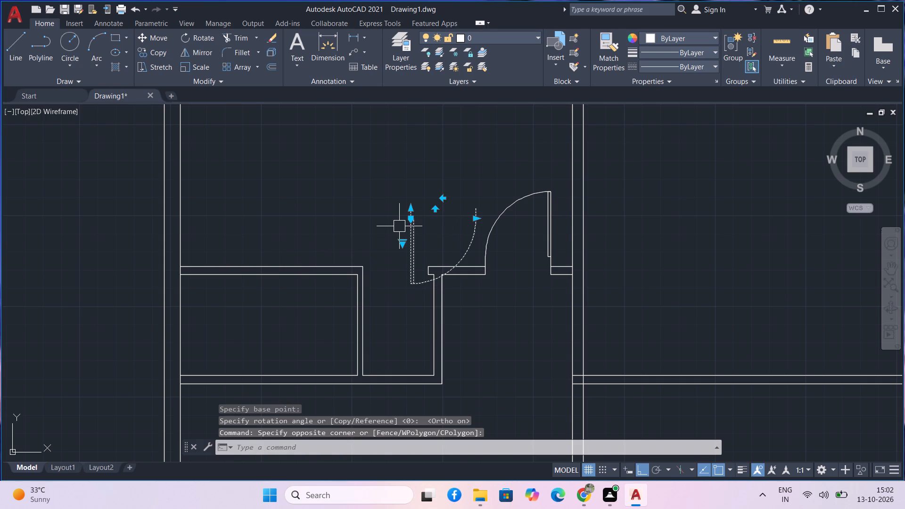
key("space")
left_click(410, 246)
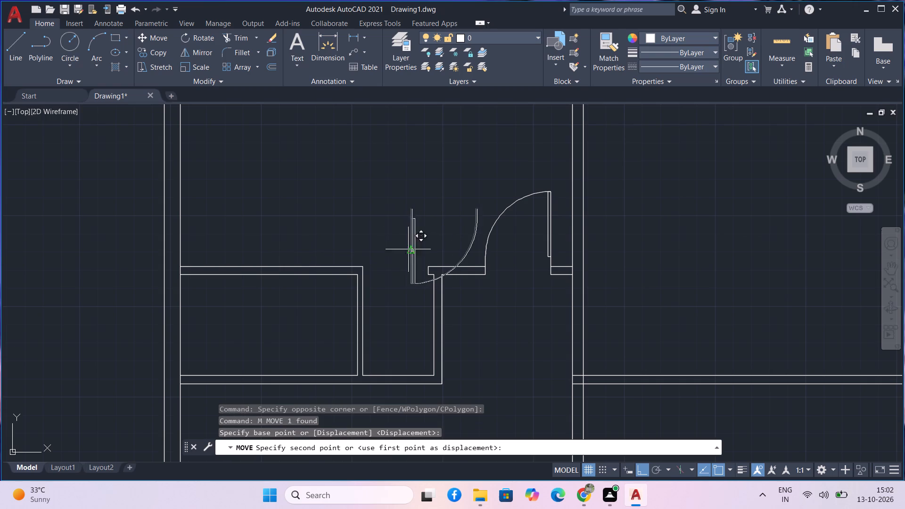
key("F8")
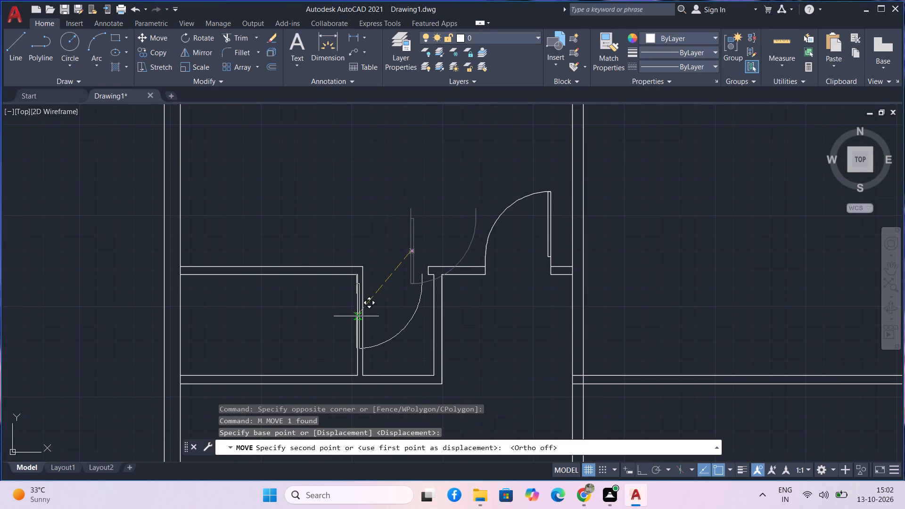
scroll(362, 317, "up", 1)
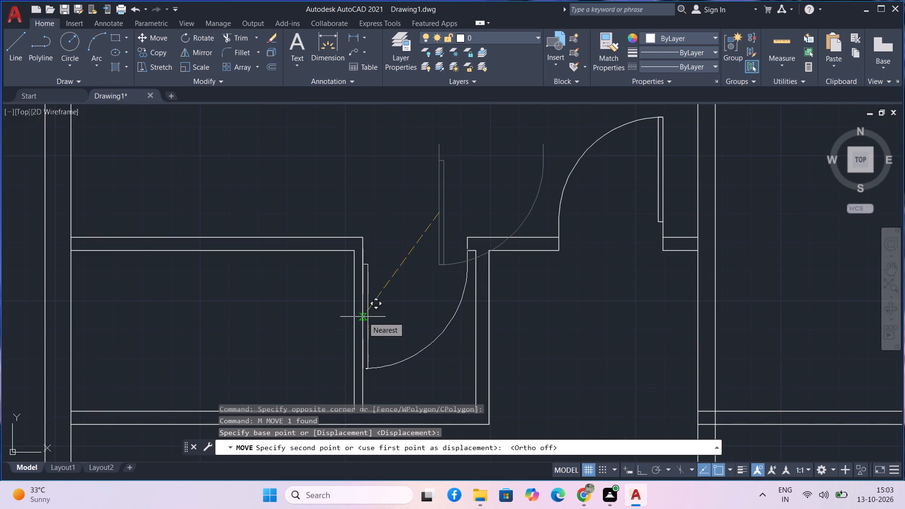
left_click(363, 317)
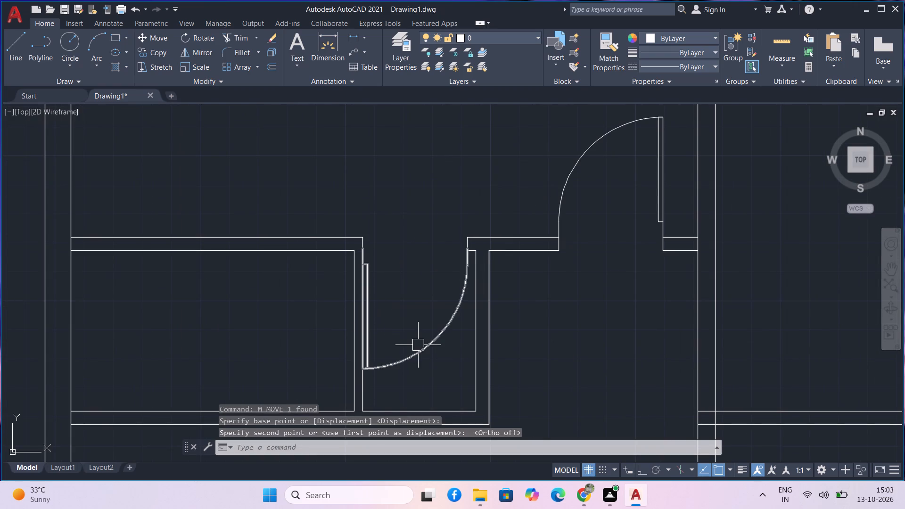
Flip the side the moved door is hung on, so its leaf sits beside the right partition.
left_click(418, 345)
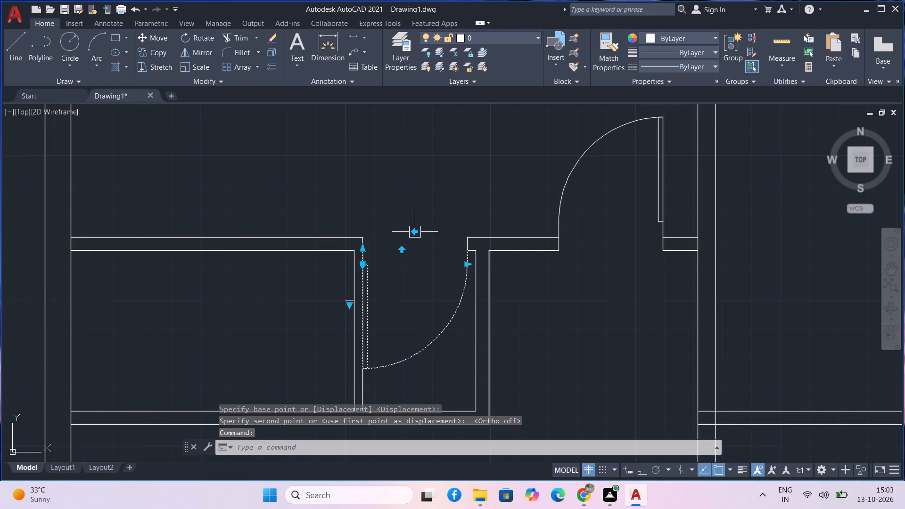
left_click(416, 233)
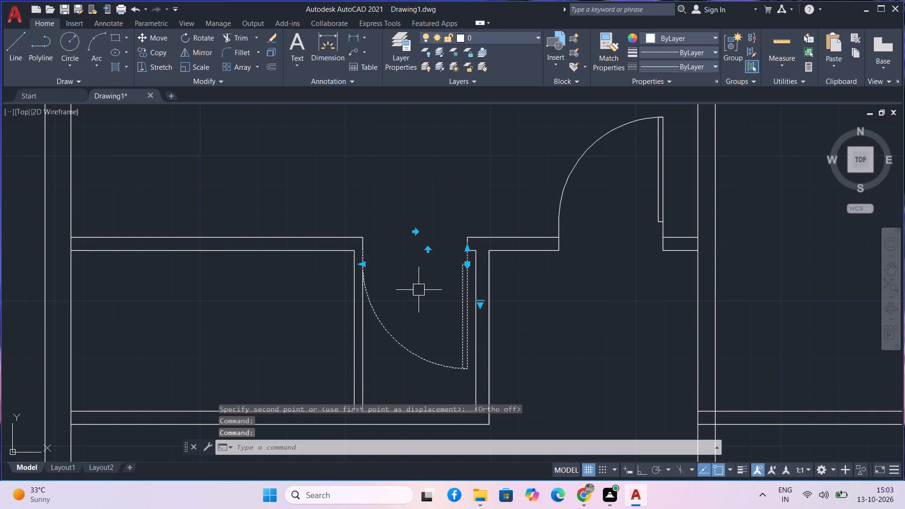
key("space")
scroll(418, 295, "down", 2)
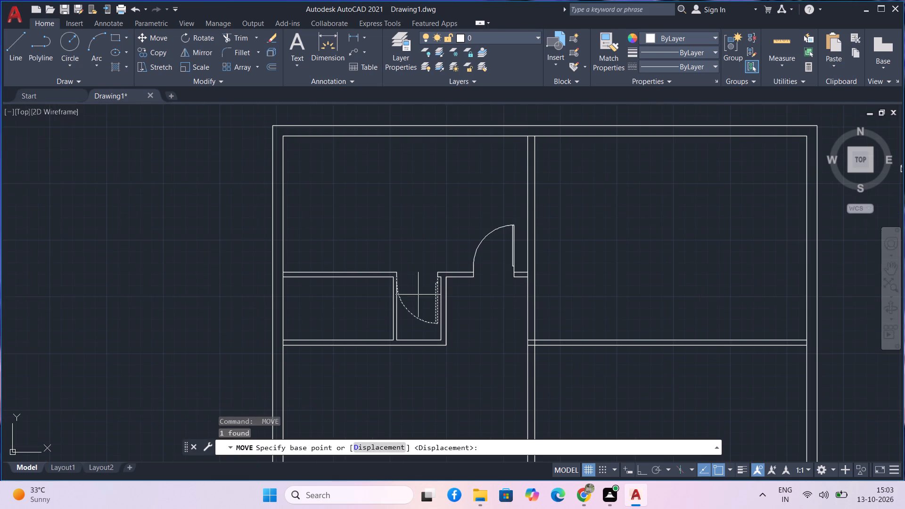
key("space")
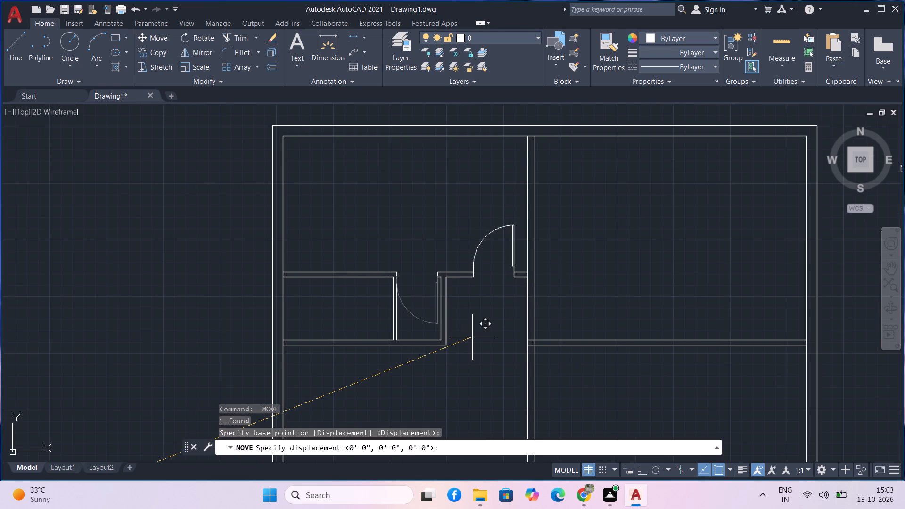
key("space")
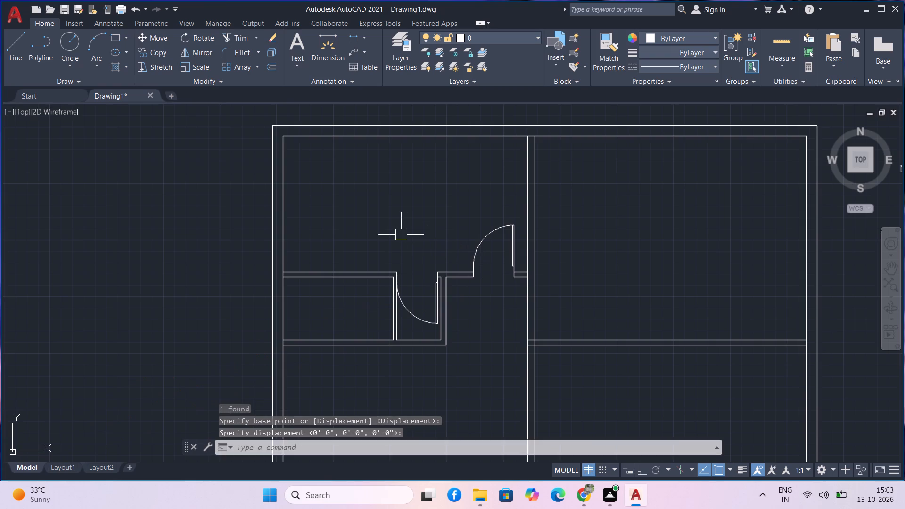
Trim away both lines of the left partition between the upper and lower walls, beside the moved door's swing.
scroll(401, 235, "down", 1)
middle_click_drag(448, 304, 448, 279)
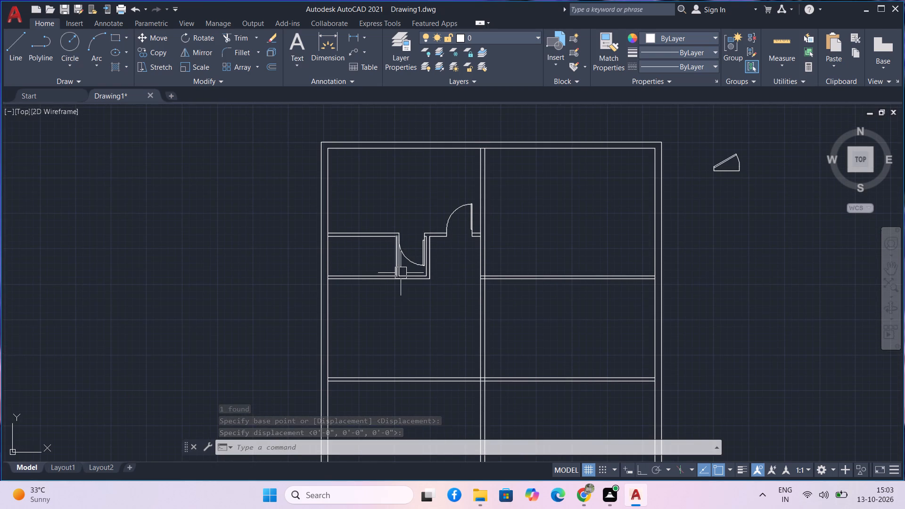
type("tr")
key("space")
scroll(401, 273, "up", 3)
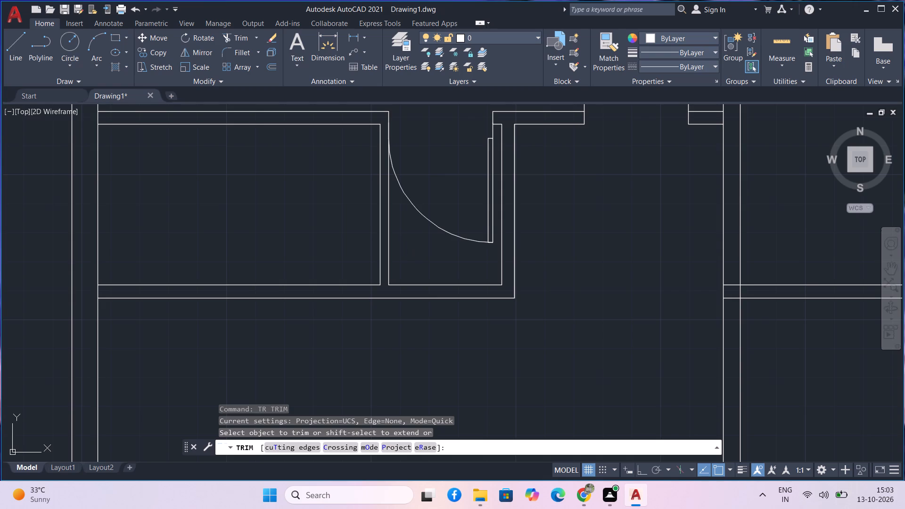
middle_click_drag(401, 235, 407, 256)
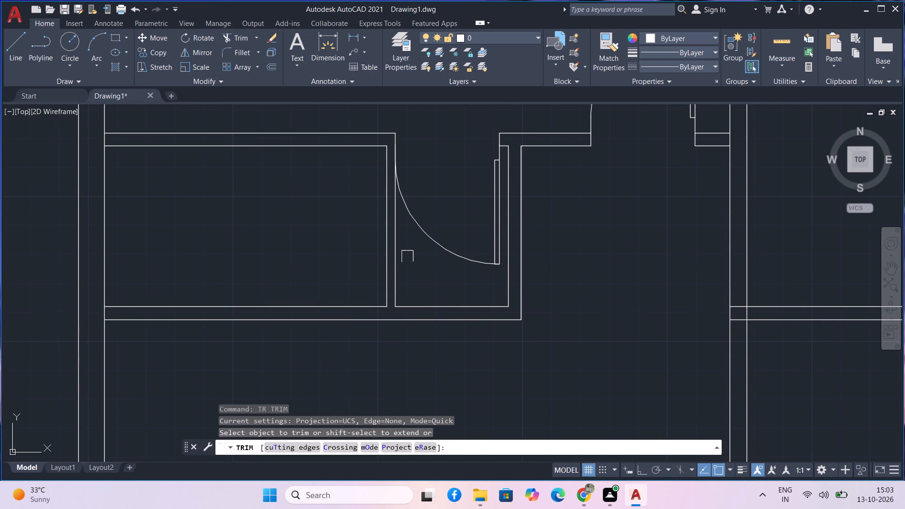
left_click_drag(414, 254, 361, 245)
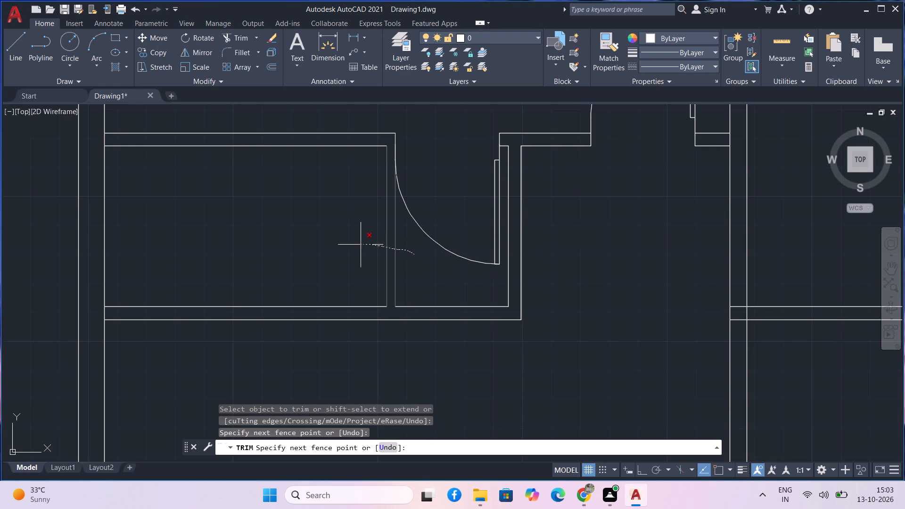
left_click_drag(361, 245, 349, 243)
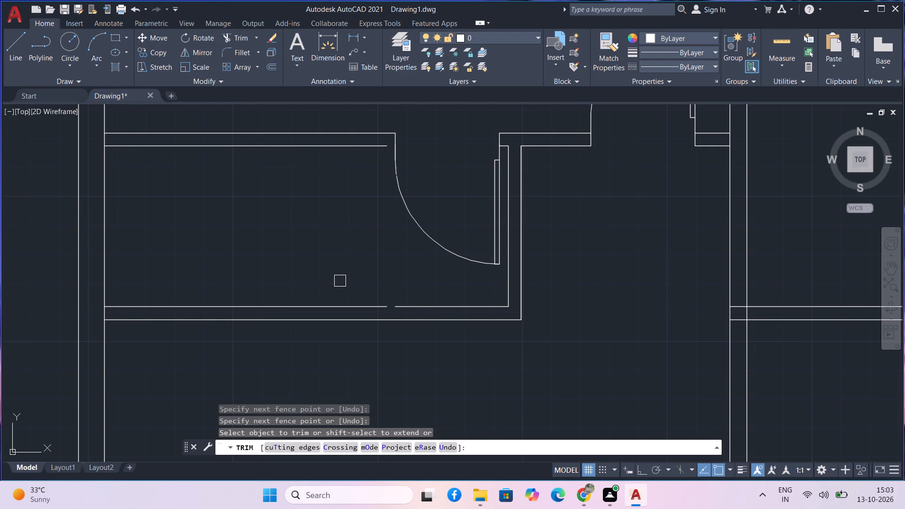
key("Escape")
Extend the lower-left partition's broken upper line across its gap and the upper partition's short lower line to the door jamb.
type("ex")
key("space")
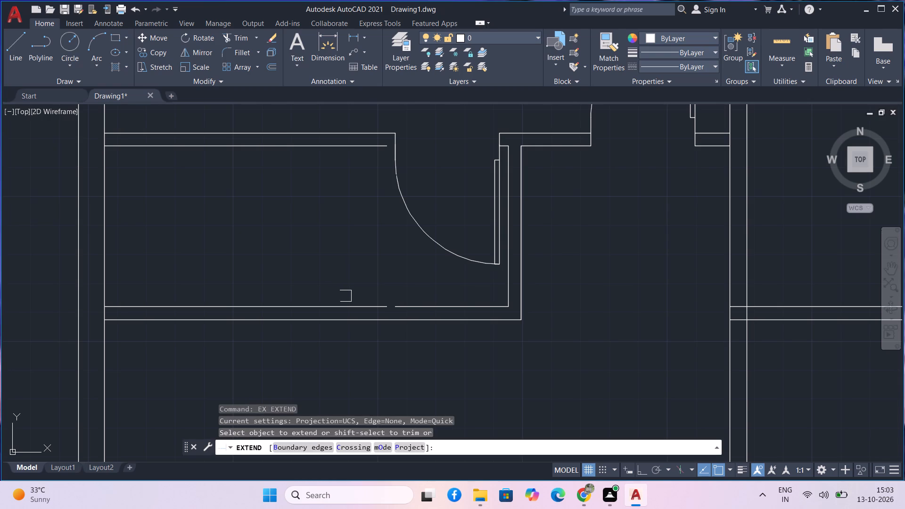
left_click(347, 303)
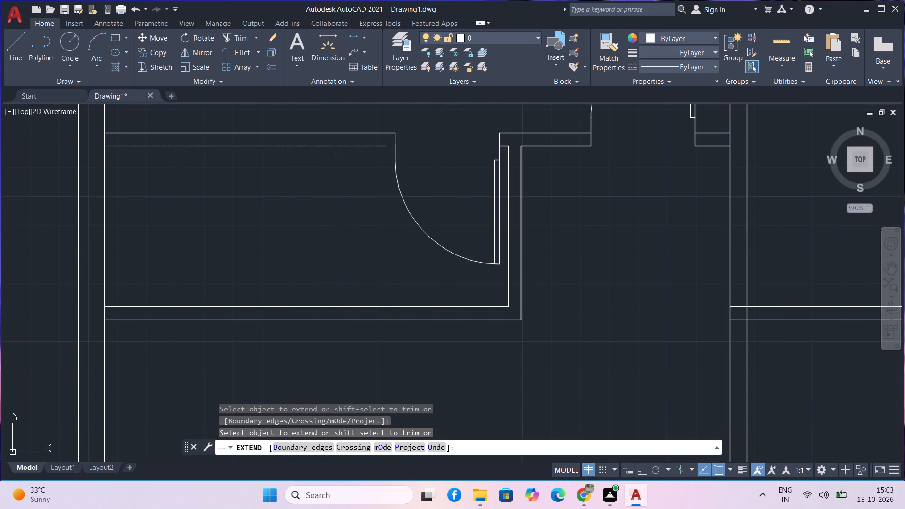
left_click(340, 146)
scroll(336, 169, "down", 2)
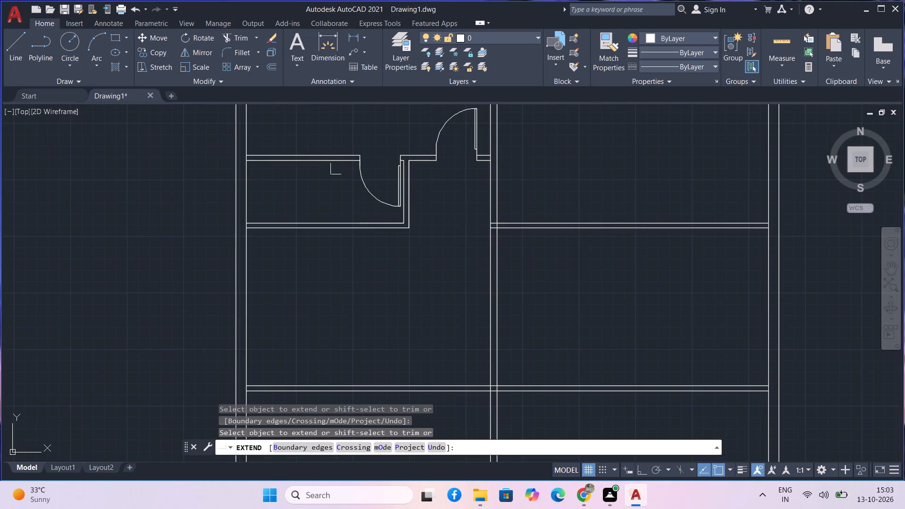
middle_click_drag(336, 169, 335, 231)
scroll(334, 234, "down", 1)
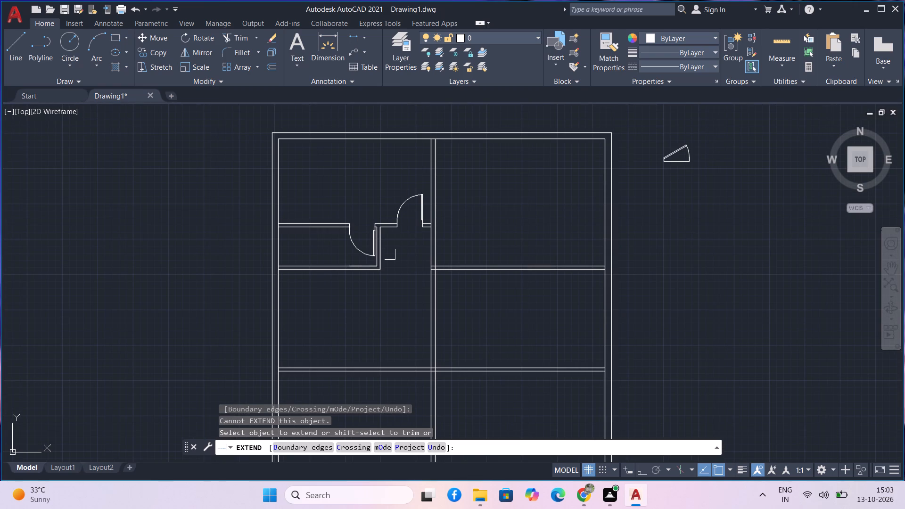
middle_click_drag(403, 260, 369, 253)
middle_click(369, 253)
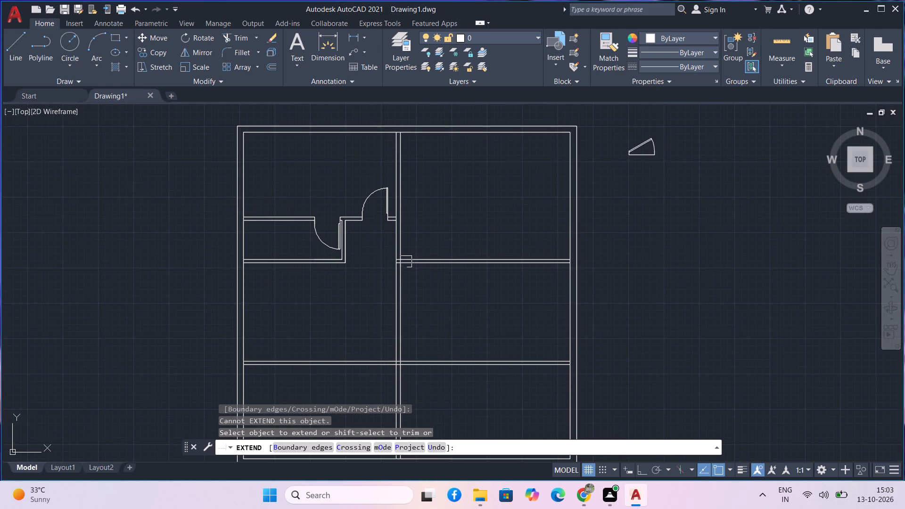
scroll(406, 262, "up", 3)
key("Escape")
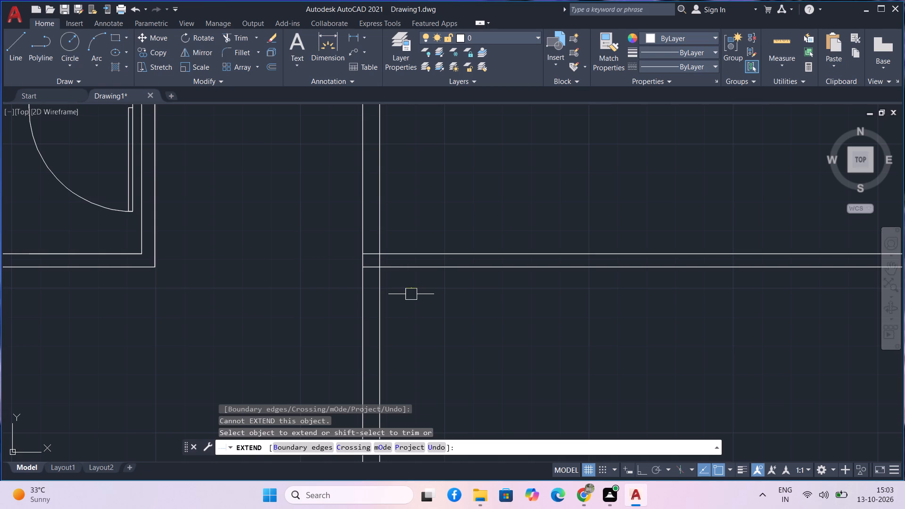
Offset the upper line of the right-hand room's horizontal partition 2" upward, just above its junction with the central wall.
type("o")
key("space")
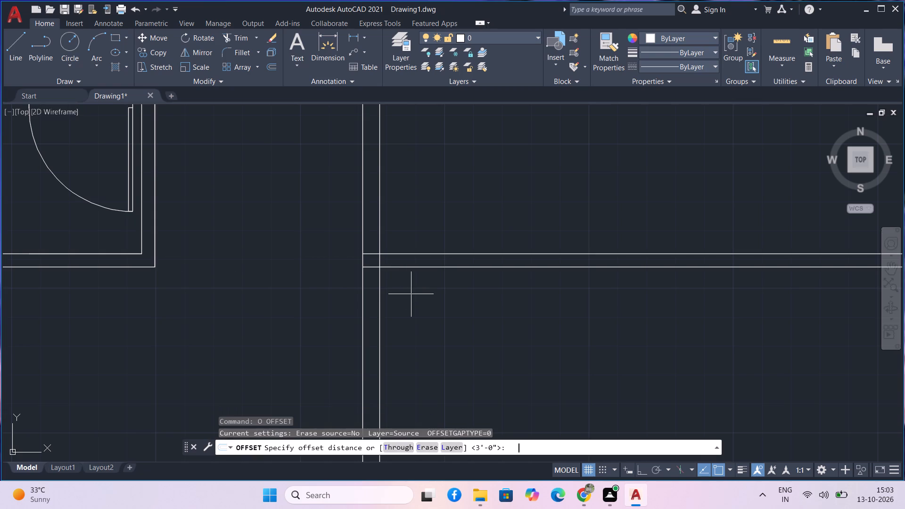
key("3")
key("BackSpace")
key("2")
key("apostrophe")
key("BackSpace")
key("shift+quotedbl")
key("Return")
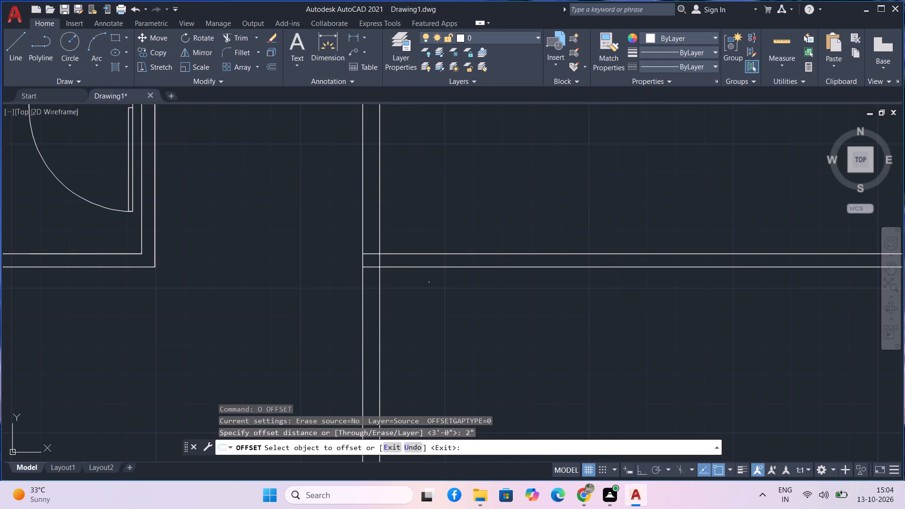
left_click(455, 249)
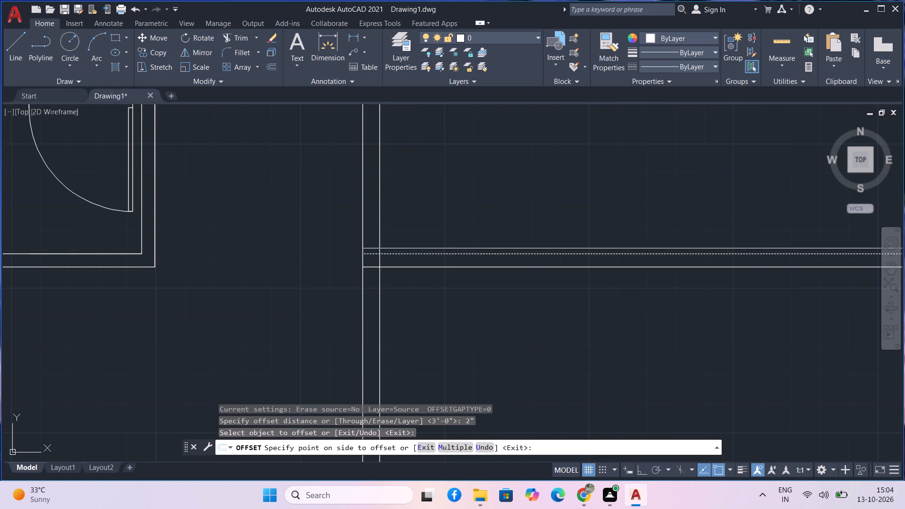
left_click(458, 223)
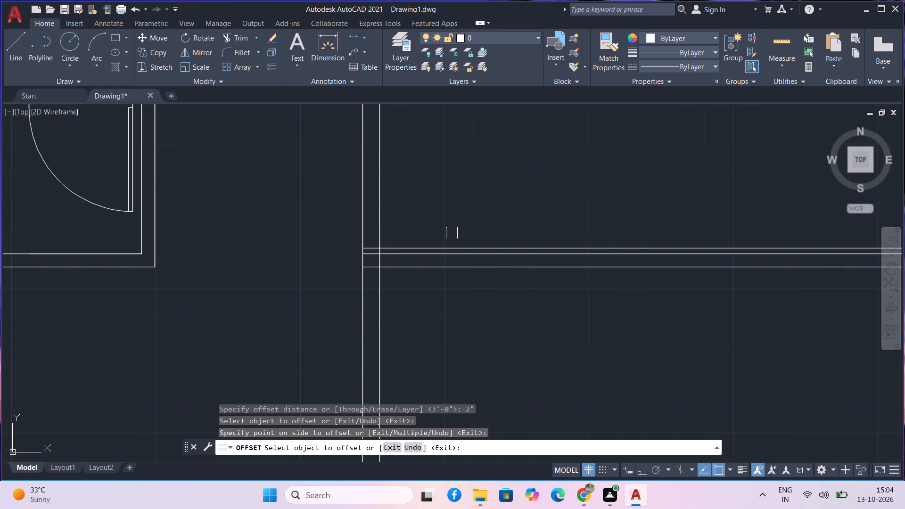
key("space")
Offset the new line 3' upward to mark the other side of a door opening in the central wall.
type("o")
key("space")
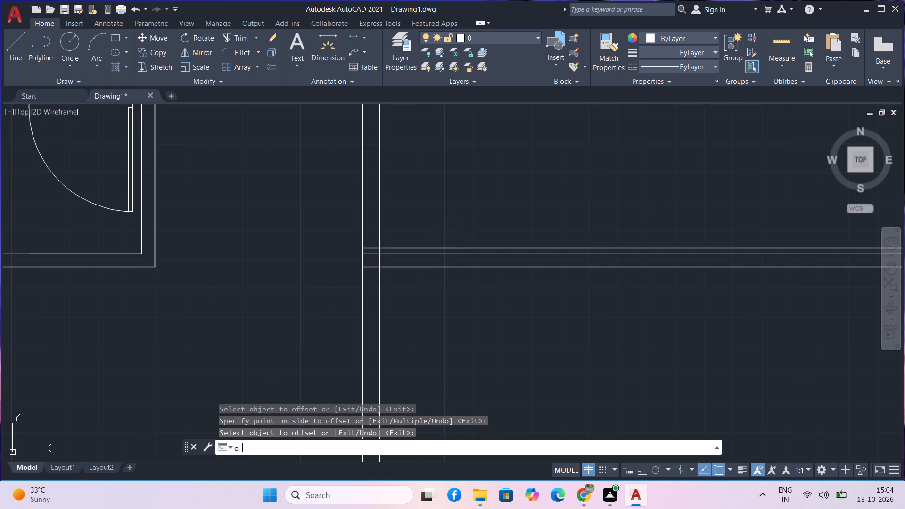
type("3'")
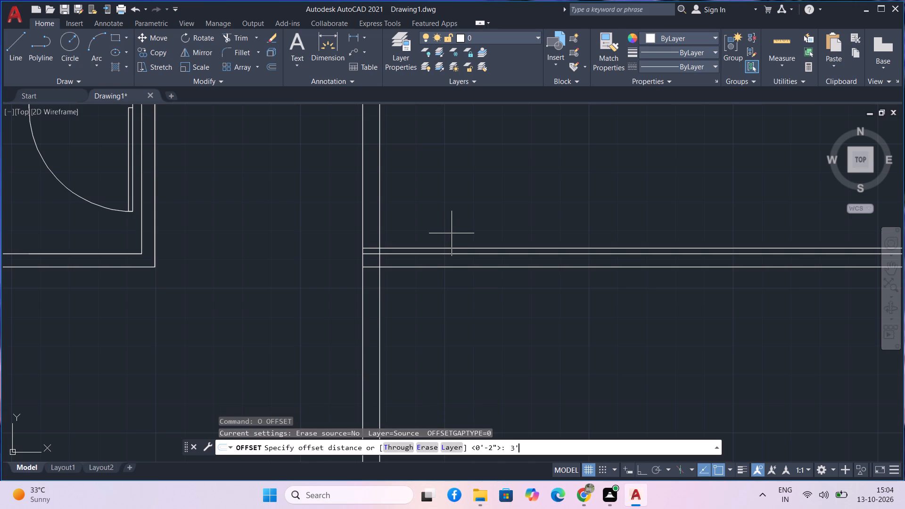
key("Return")
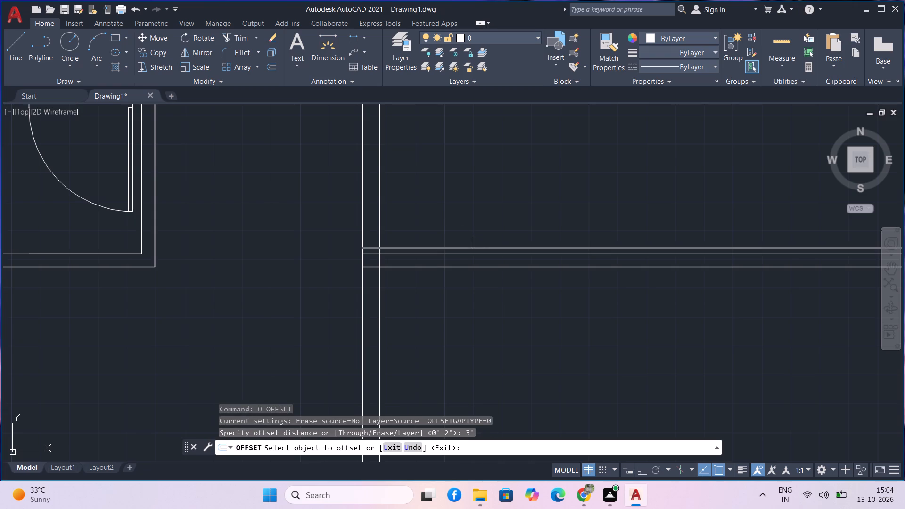
left_click(488, 244)
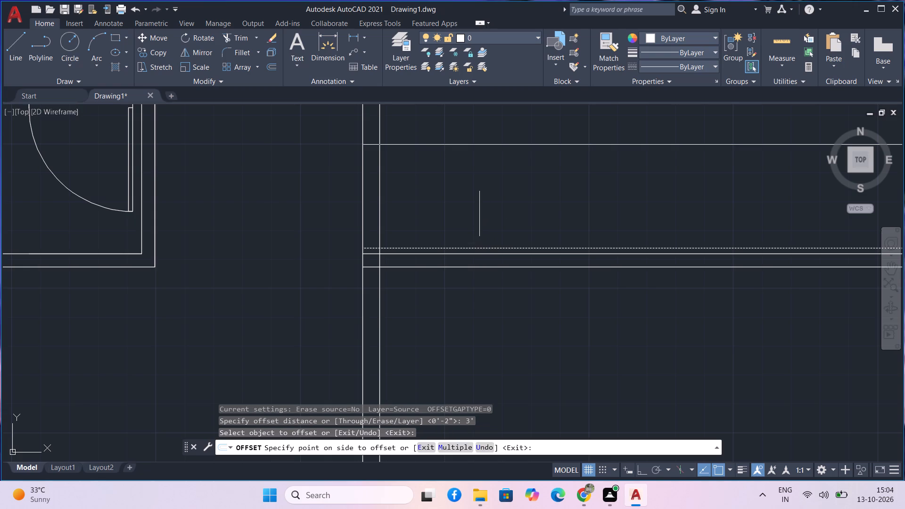
left_click(479, 213)
middle_click_drag(464, 214, 464, 246)
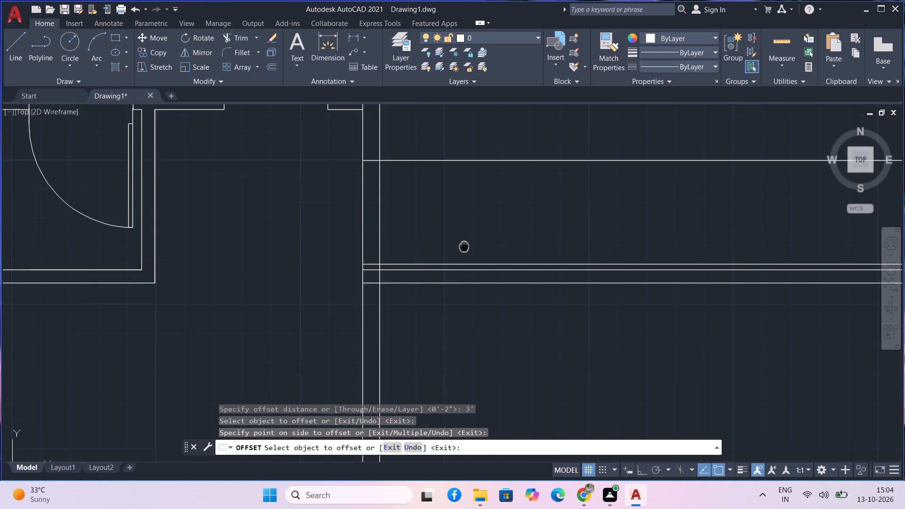
middle_click_drag(464, 246, 458, 271)
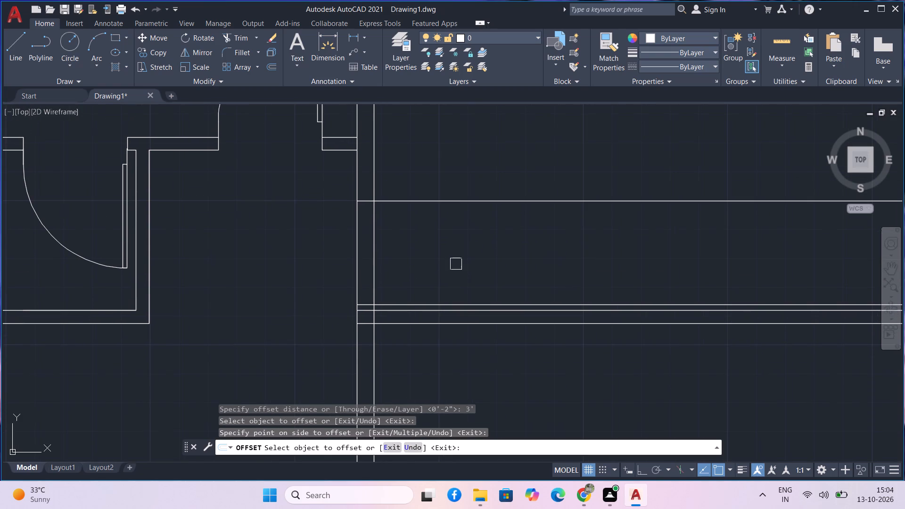
key("Escape")
Trim the central wall between the two offset lines and cut off both lines' excess on the right-hand room side.
type("tr")
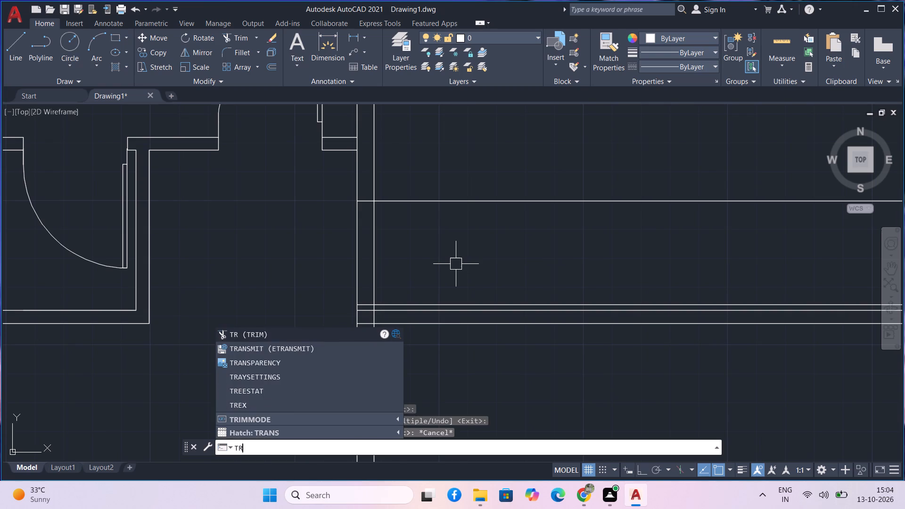
key("space")
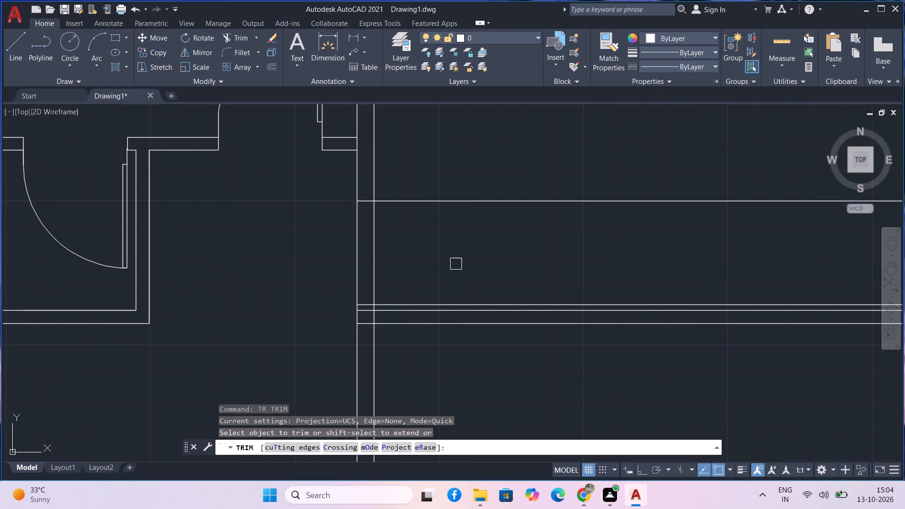
left_click_drag(405, 273, 272, 268)
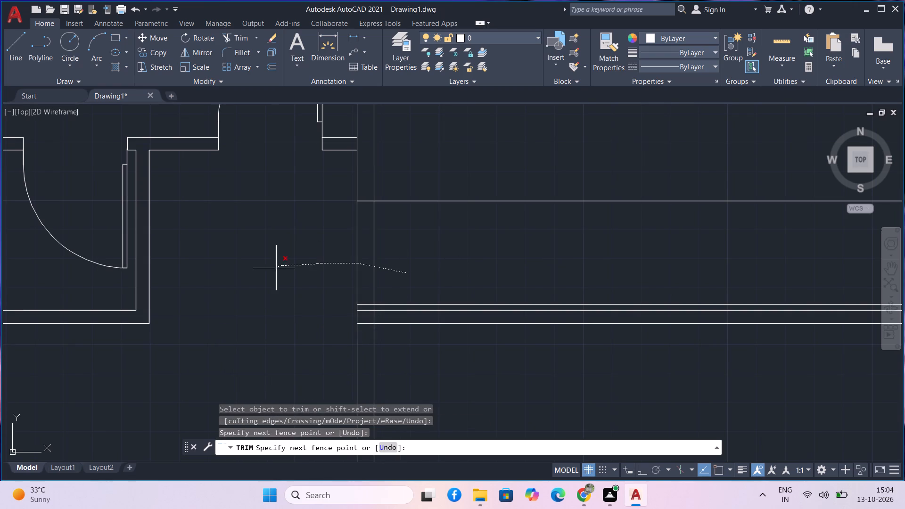
left_click_drag(272, 268, 491, 177)
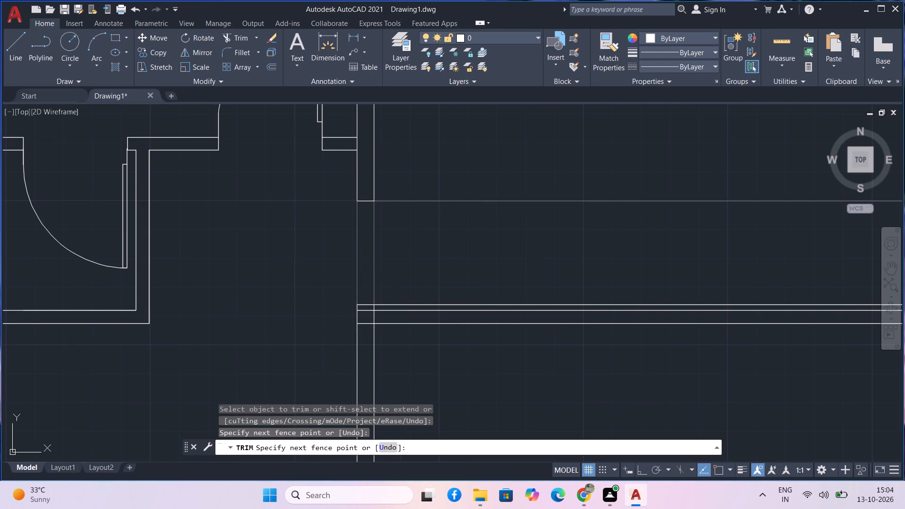
left_click(495, 302)
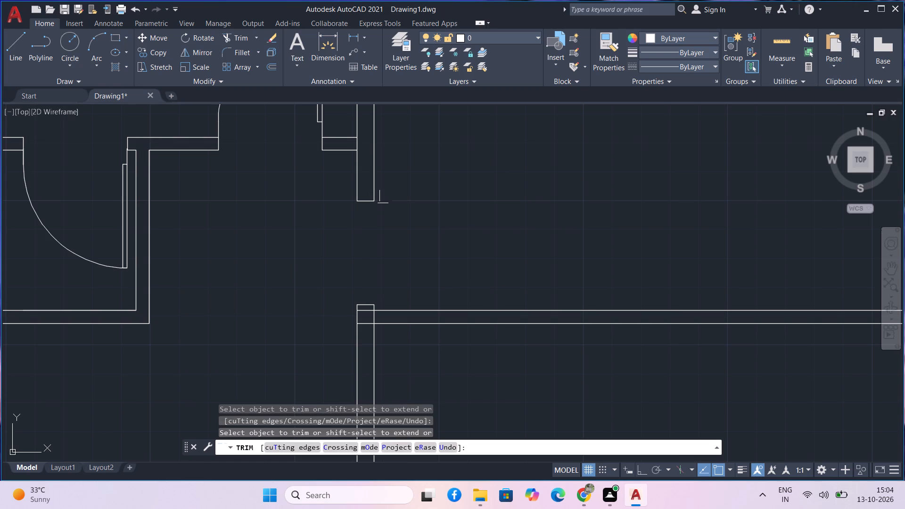
key("Escape")
Offset the upper jamb line of the central wall's new opening 3" upward, into the wall.
type("o")
key("space")
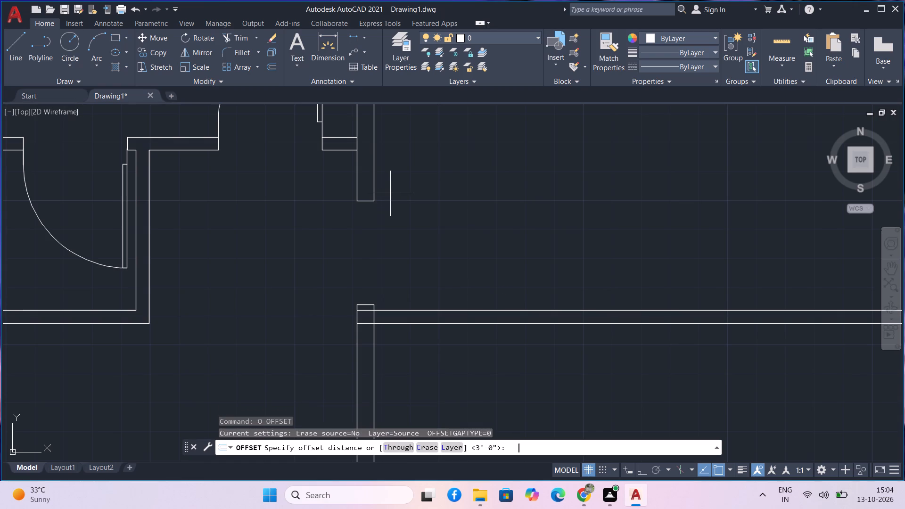
key("3")
key("shift+quotedbl")
key("Return")
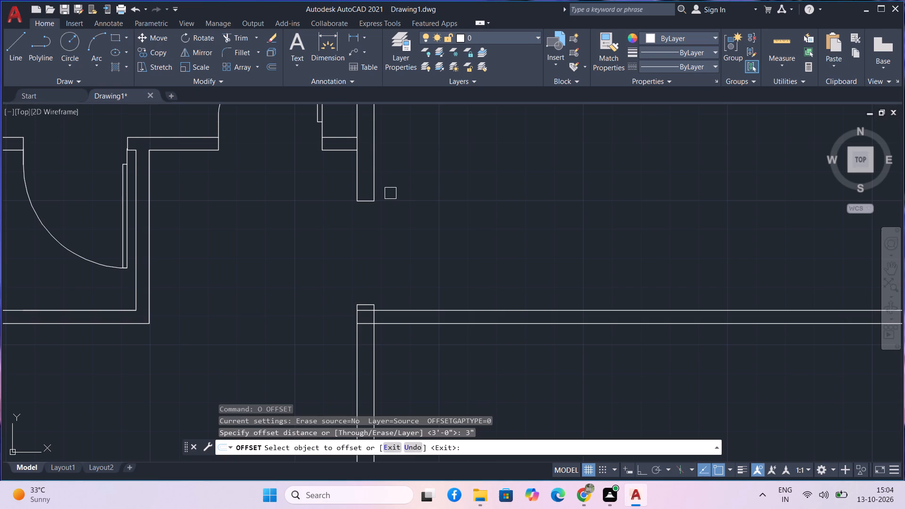
scroll(368, 201, "up", 2)
left_click(369, 199)
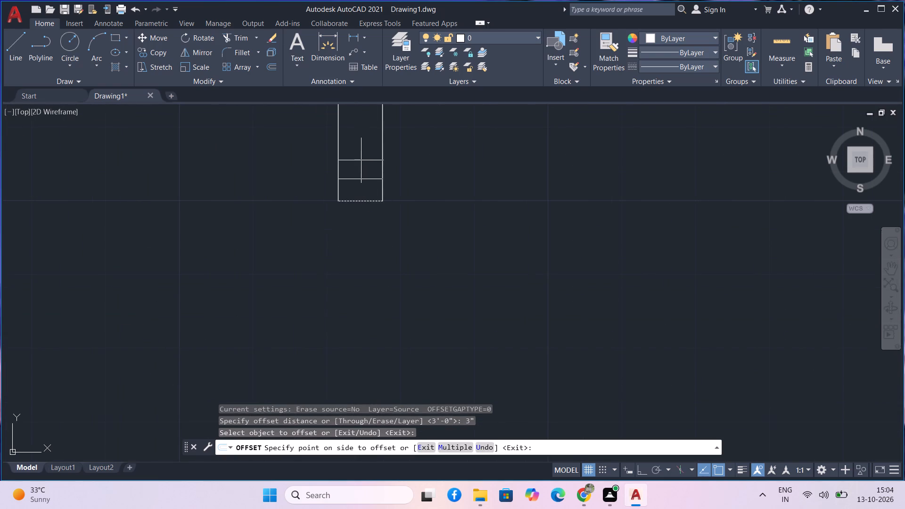
left_click(361, 160)
scroll(371, 193, "down", 2)
scroll(401, 235, "down", 1)
middle_click_drag(403, 237, 408, 262)
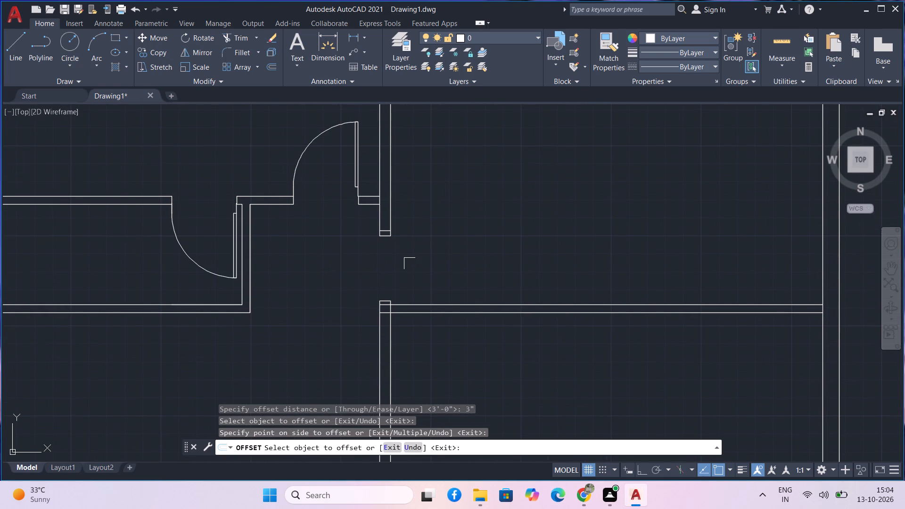
middle_click_drag(410, 263, 452, 267)
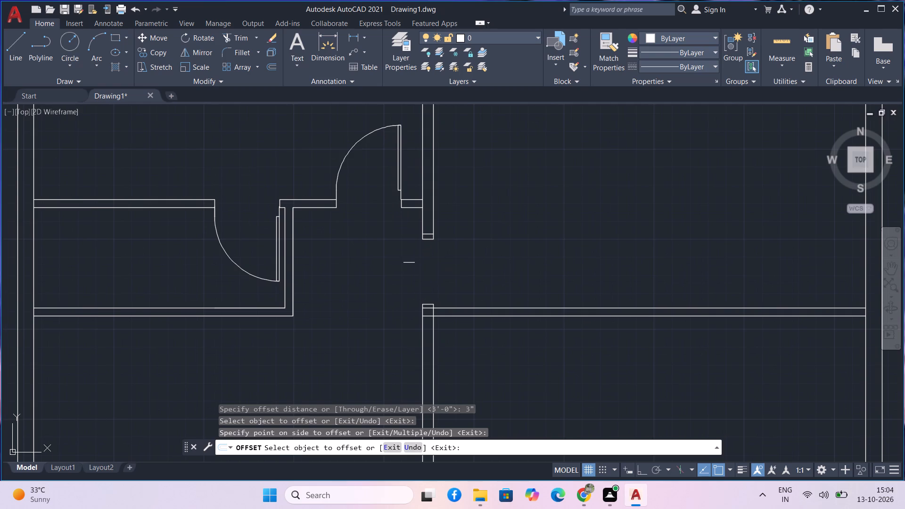
key("Escape")
Copy the door block beside the central wall into the open space of the right-hand room, near the new central wall opening.
left_click_drag(378, 200, 376, 194)
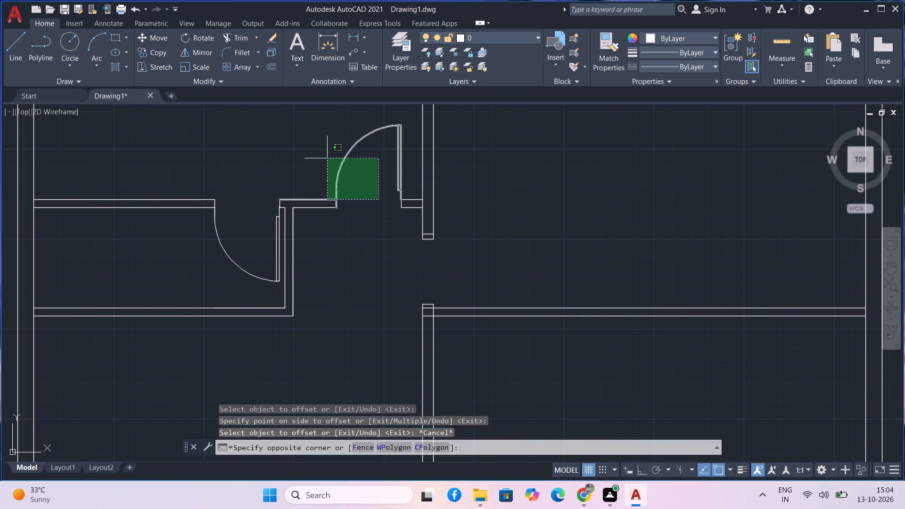
left_click(346, 118)
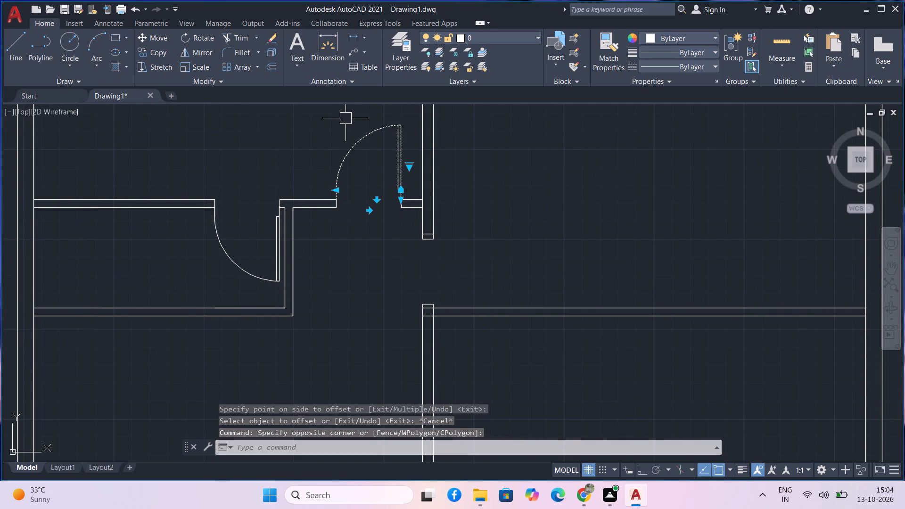
key("c")
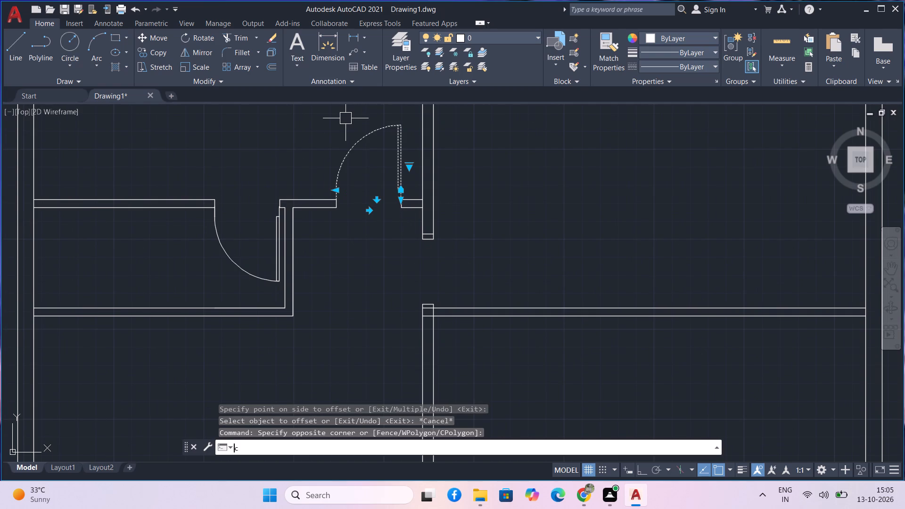
type("o")
key("space")
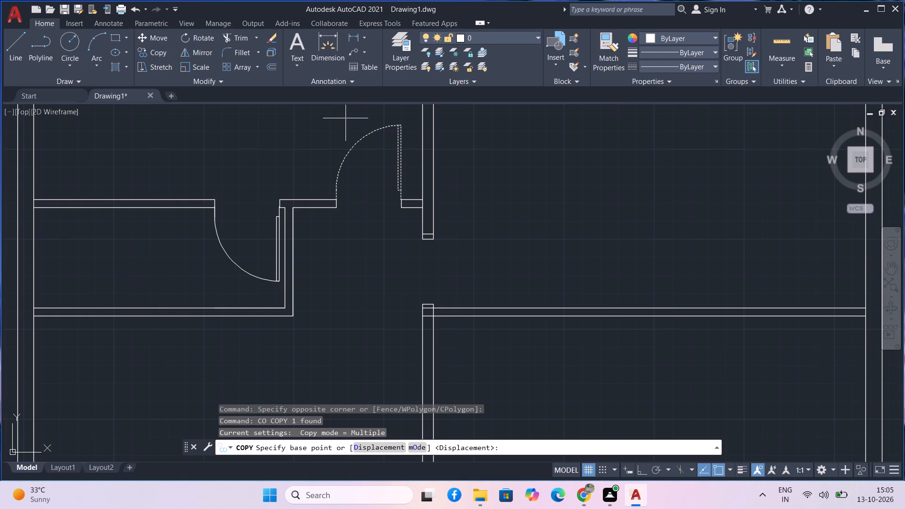
left_click(399, 125)
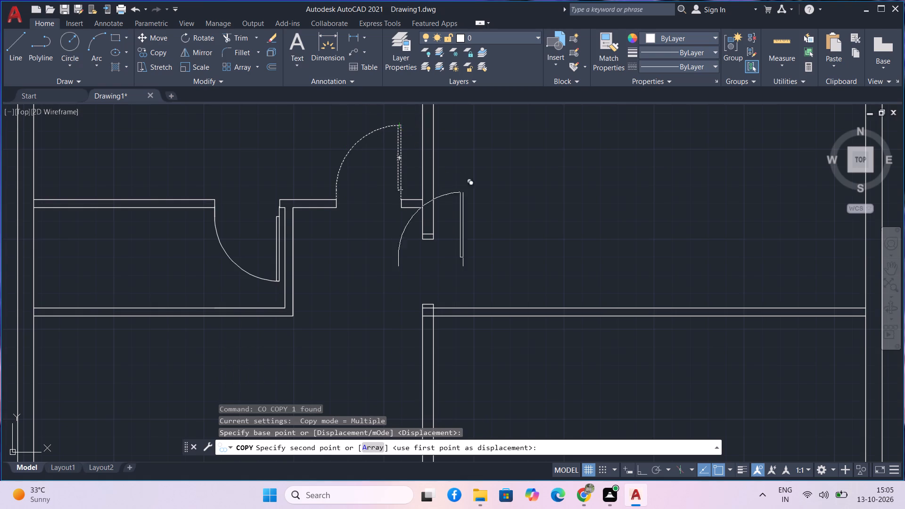
left_click(542, 168)
key("Escape")
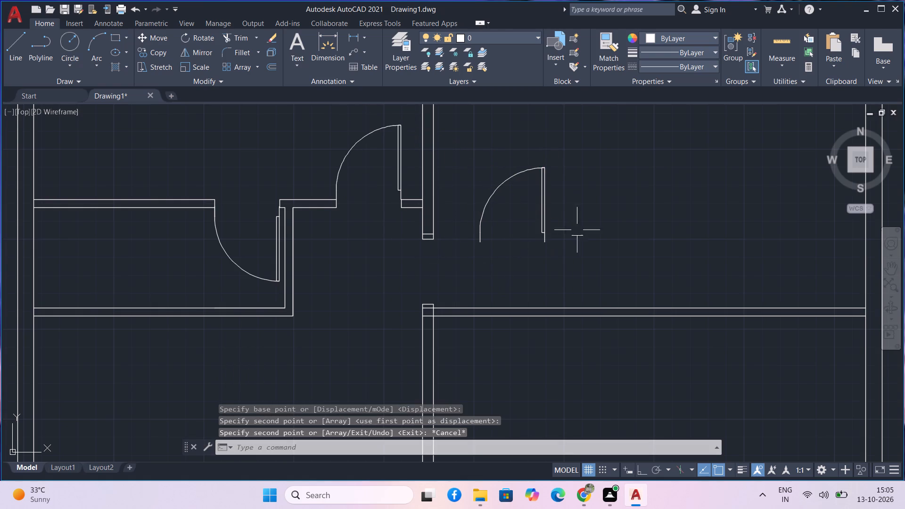
Rotate the copied door in the right-hand room about the lower end of its hinge side.
left_click_drag(562, 254, 532, 235)
left_click(503, 179)
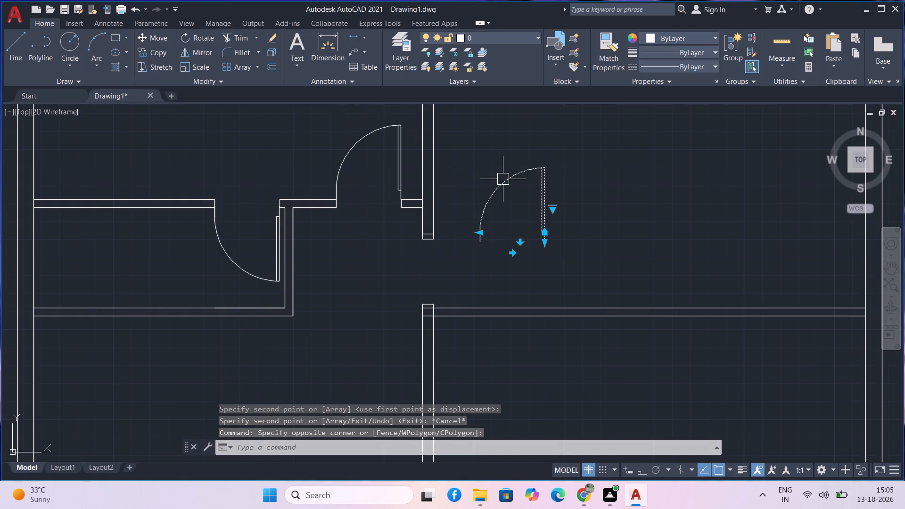
key("r")
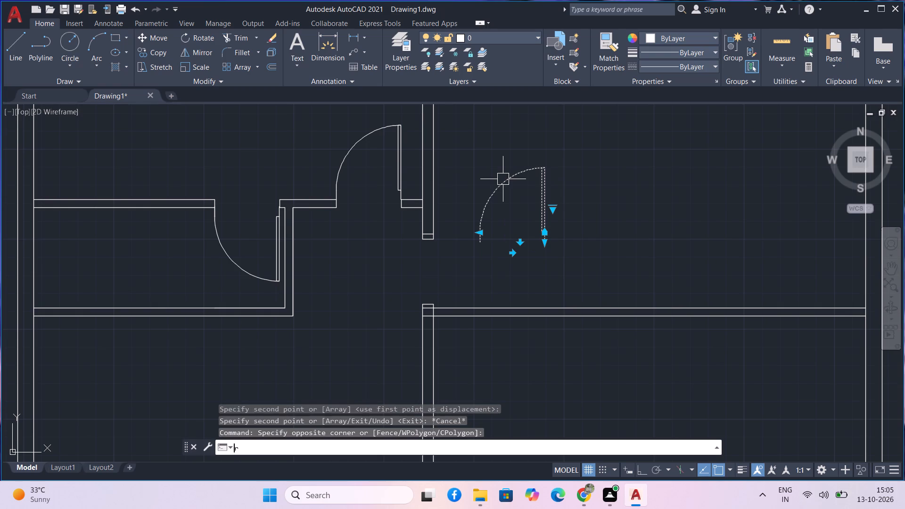
type("o")
key("space")
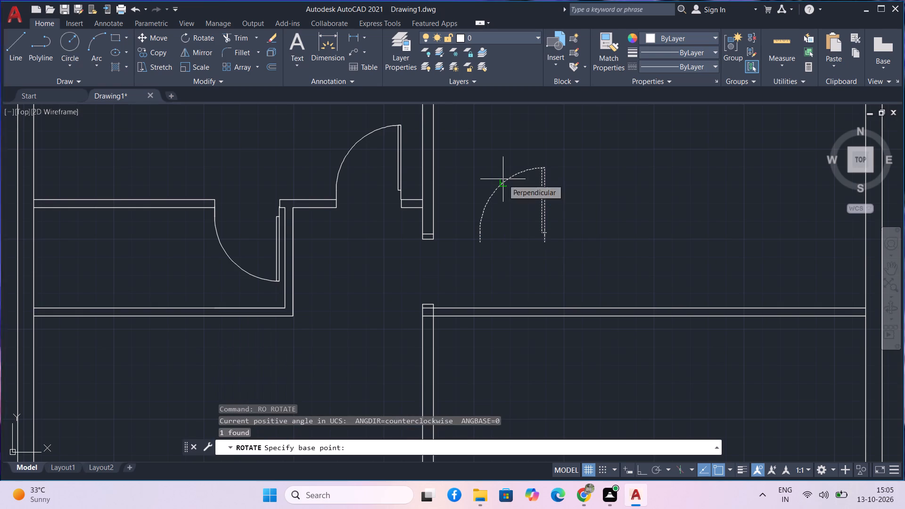
left_click(543, 240)
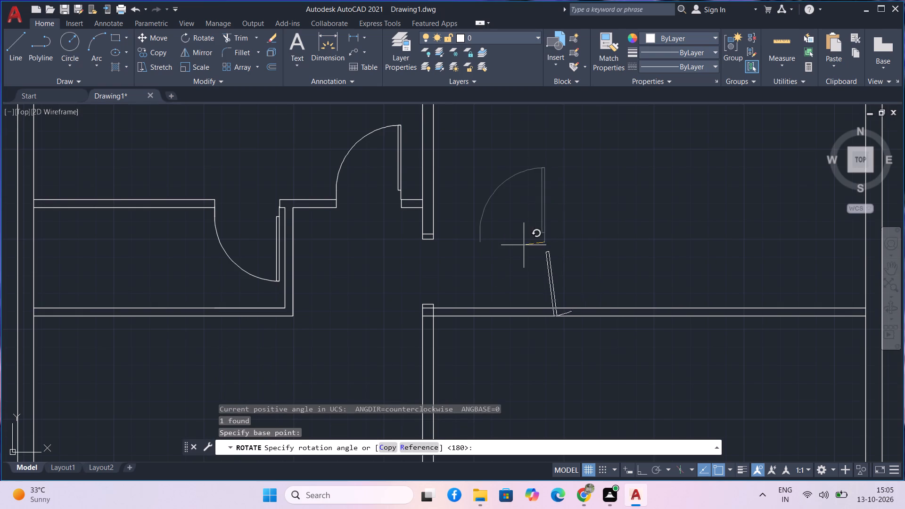
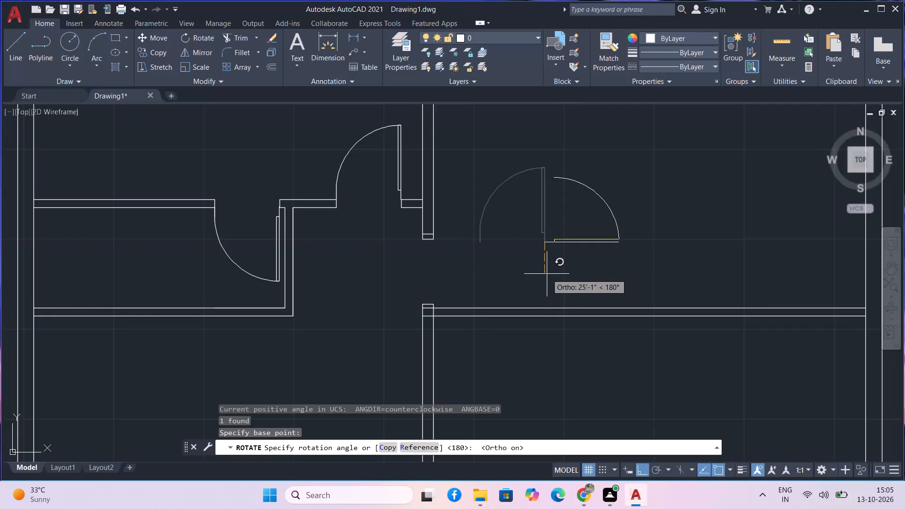
Set the copied door's rotation so its leaf lies horizontal, extending right from the hinge, with the swing arc above it.
left_click(547, 274)
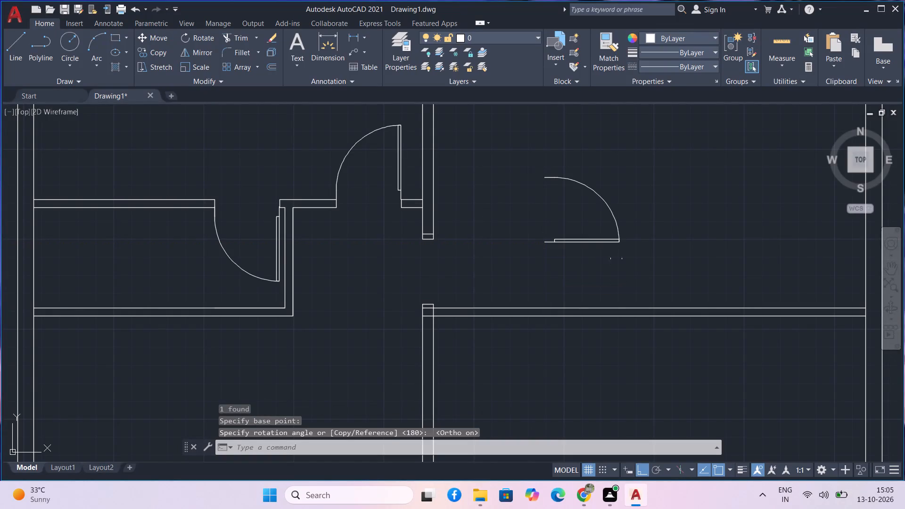
Move the rotated door by its hinge-side end onto the lower right corner of the central wall opening.
left_click_drag(617, 257, 616, 249)
left_click(574, 209)
type("m")
key("space")
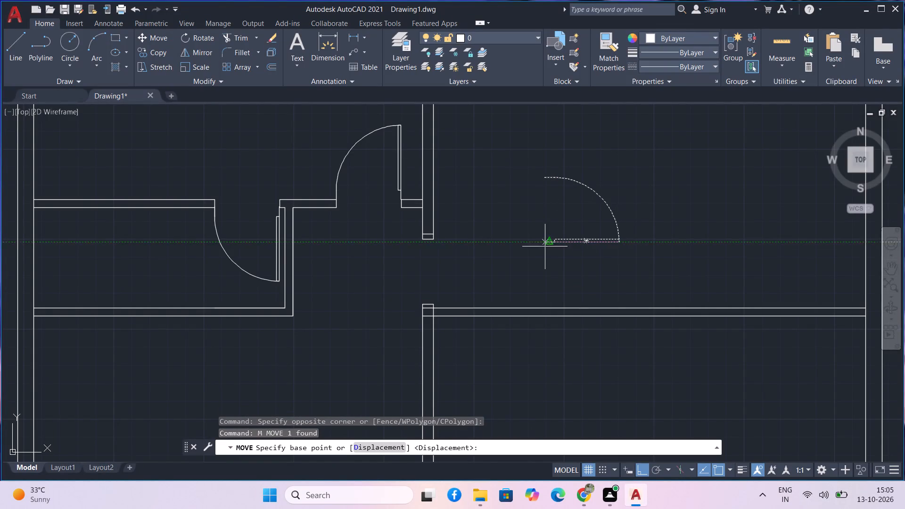
scroll(544, 246, "up", 2)
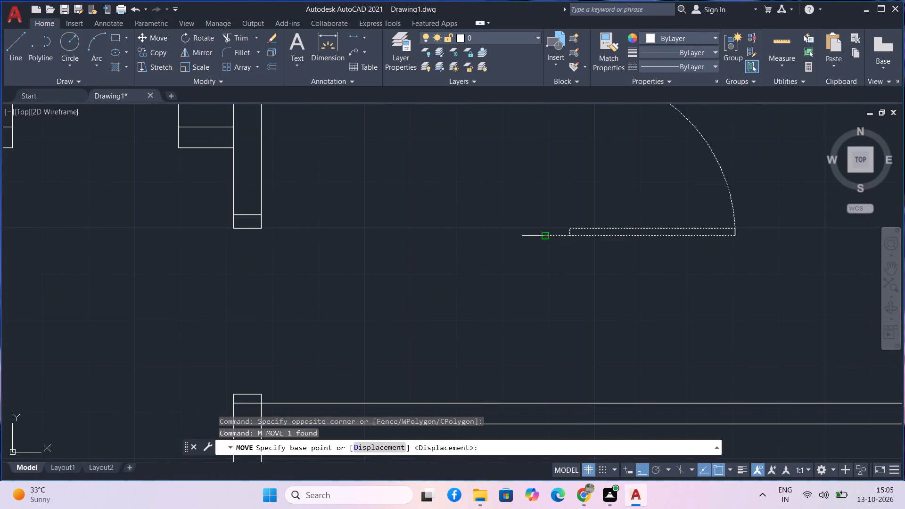
left_click(543, 238)
key("F8")
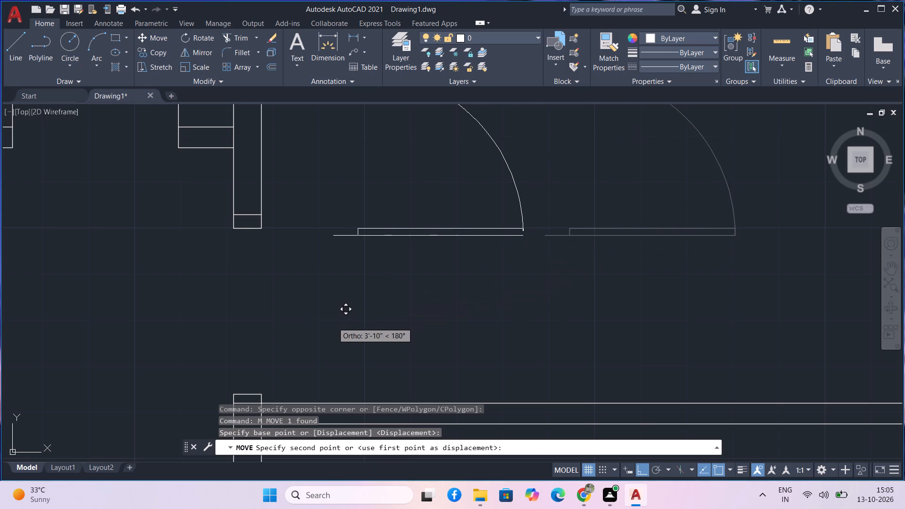
scroll(396, 327, "down", 1)
middle_click_drag(396, 327, 446, 249)
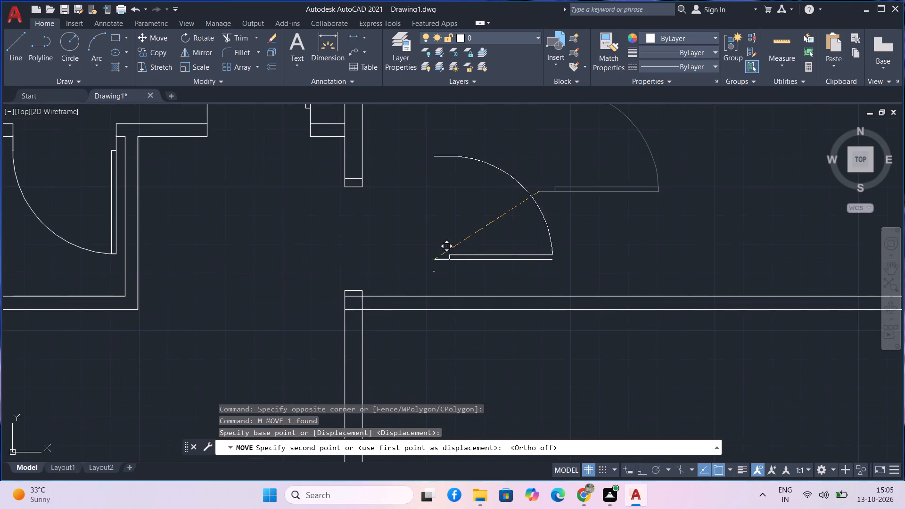
left_click(364, 289)
Offset the inner line of the top outer wall 6' downward into the plan.
scroll(469, 237, "down", 1)
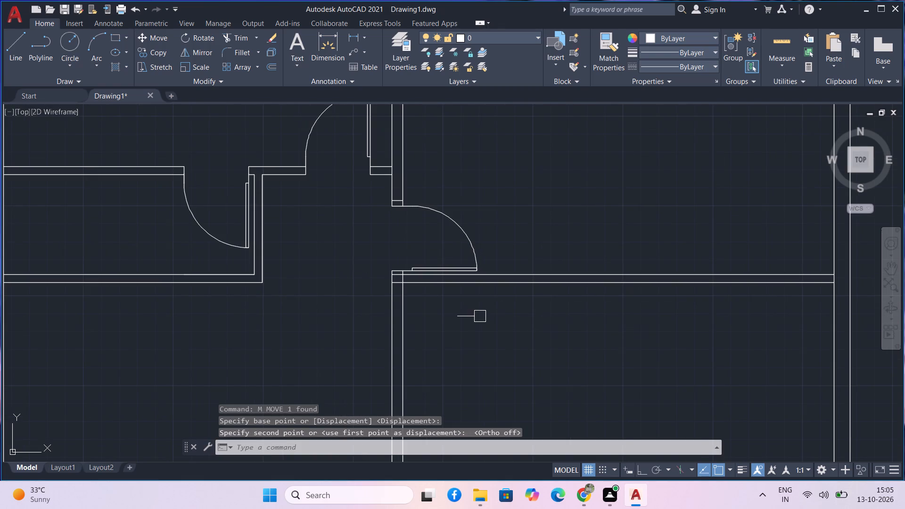
scroll(480, 316, "down", 1)
middle_click_drag(480, 335, 464, 233)
middle_click(464, 233)
middle_click_drag(464, 233, 467, 251)
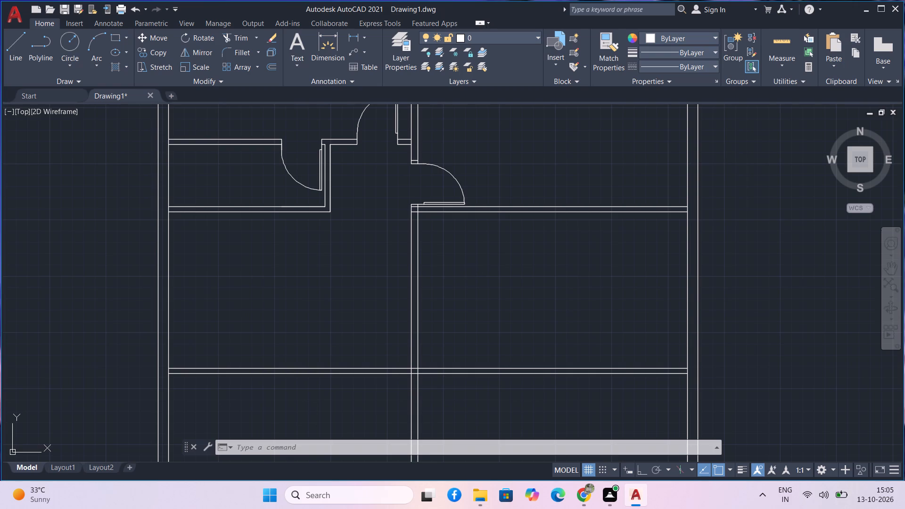
scroll(471, 274, "down", 1)
middle_click(471, 274)
middle_click_drag(471, 274, 451, 353)
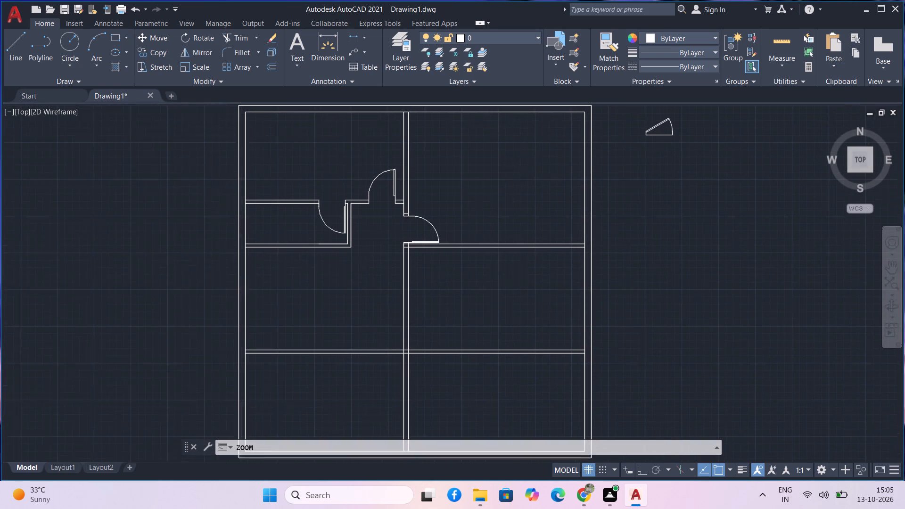
middle_click_drag(493, 169, 477, 193)
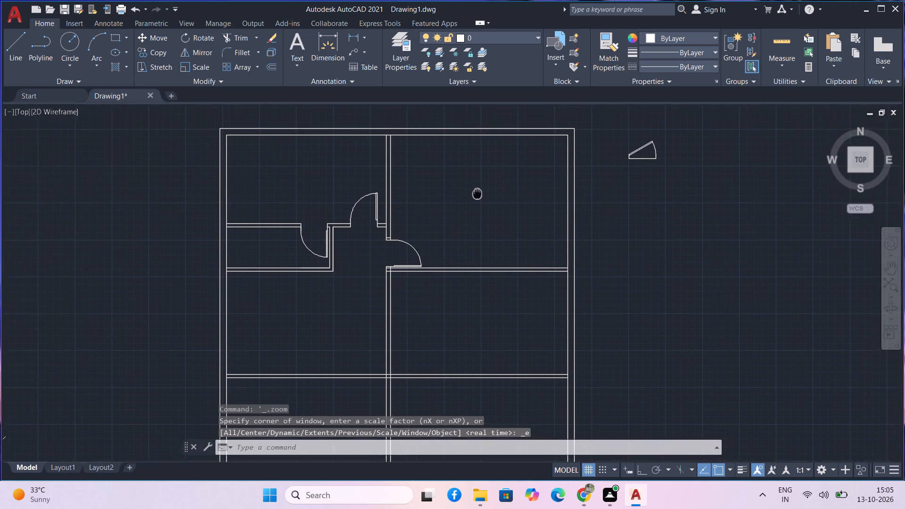
middle_click_drag(477, 193, 475, 194)
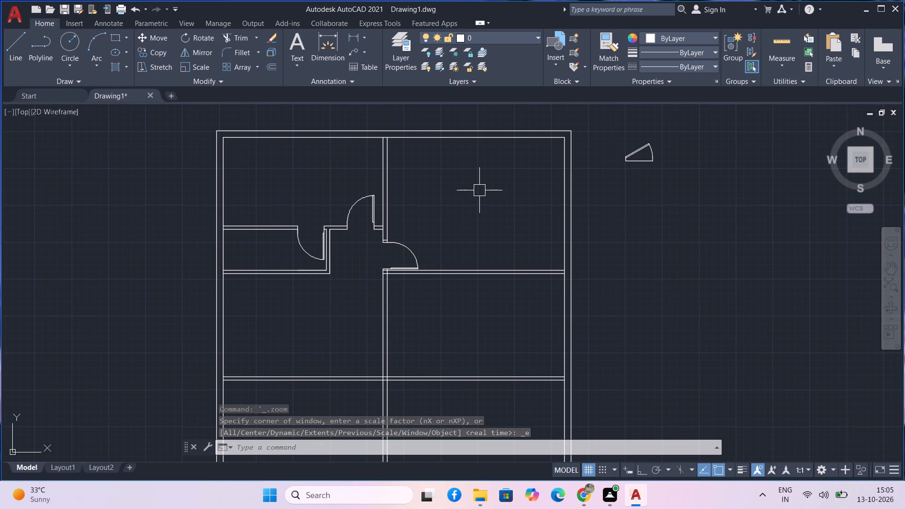
middle_click_drag(479, 190, 464, 216)
middle_click(464, 216)
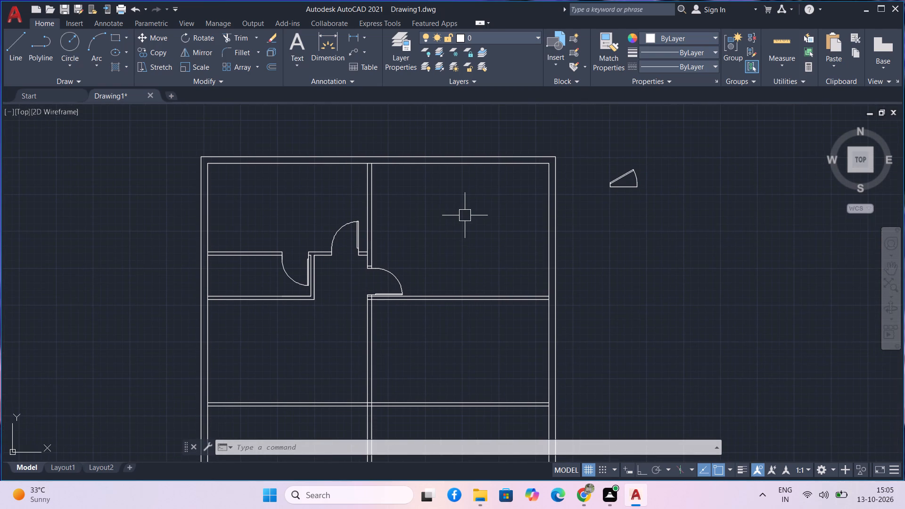
type("o")
key("space")
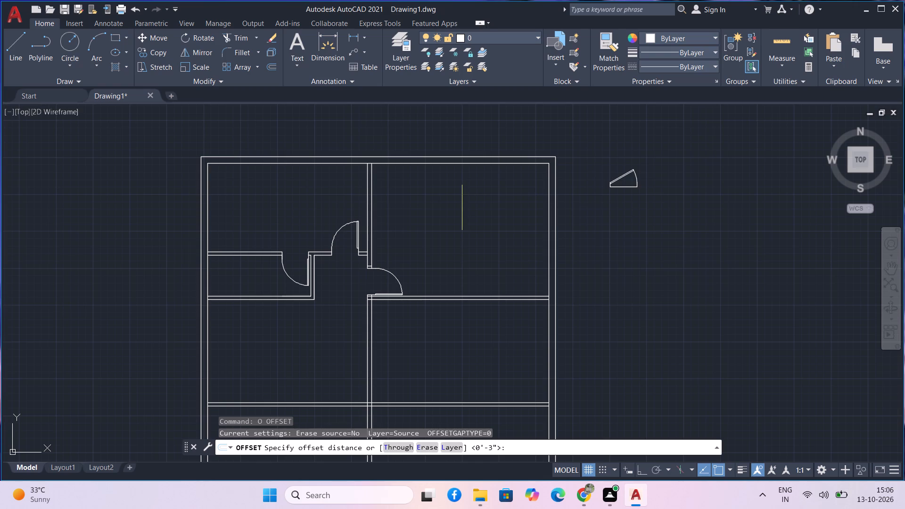
key("6")
key("apostrophe")
key("Return")
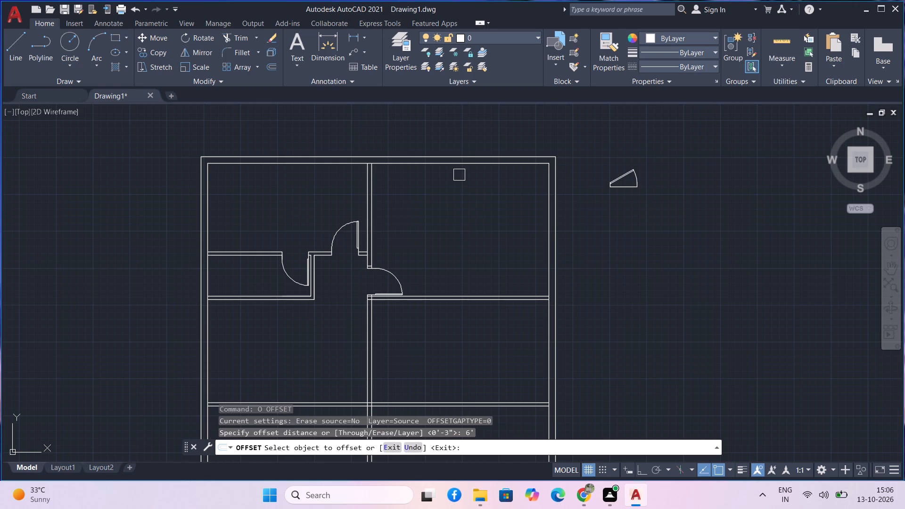
left_click(460, 168)
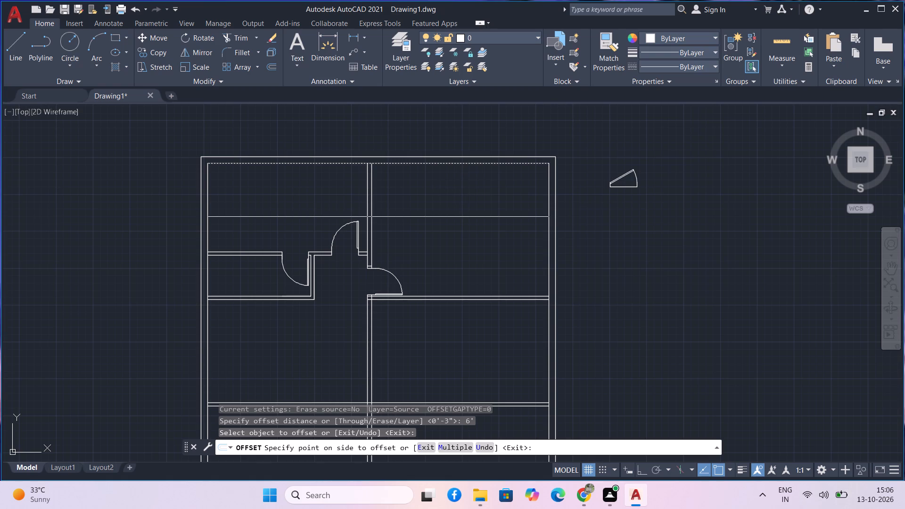
left_click(462, 200)
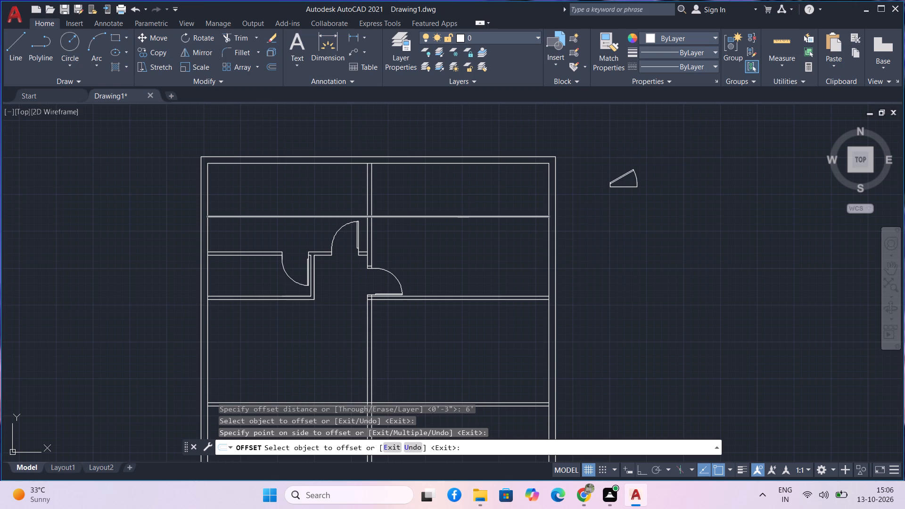
key("Escape")
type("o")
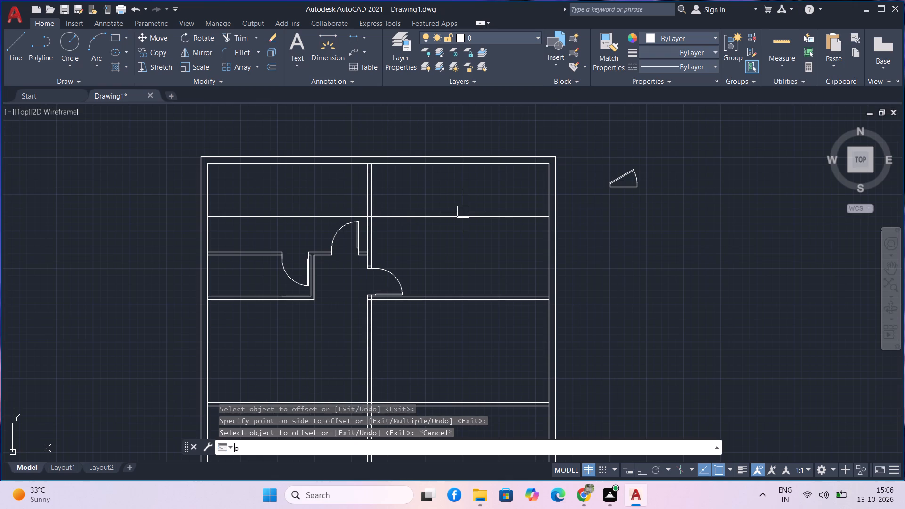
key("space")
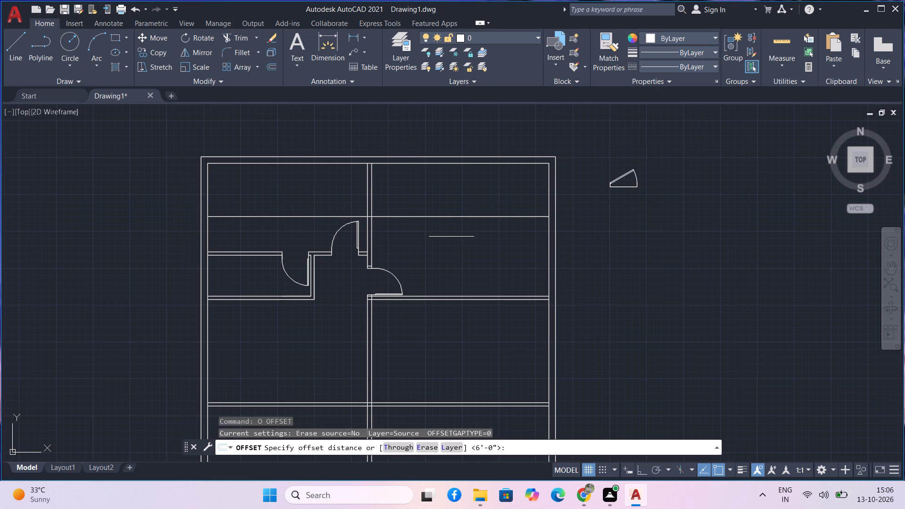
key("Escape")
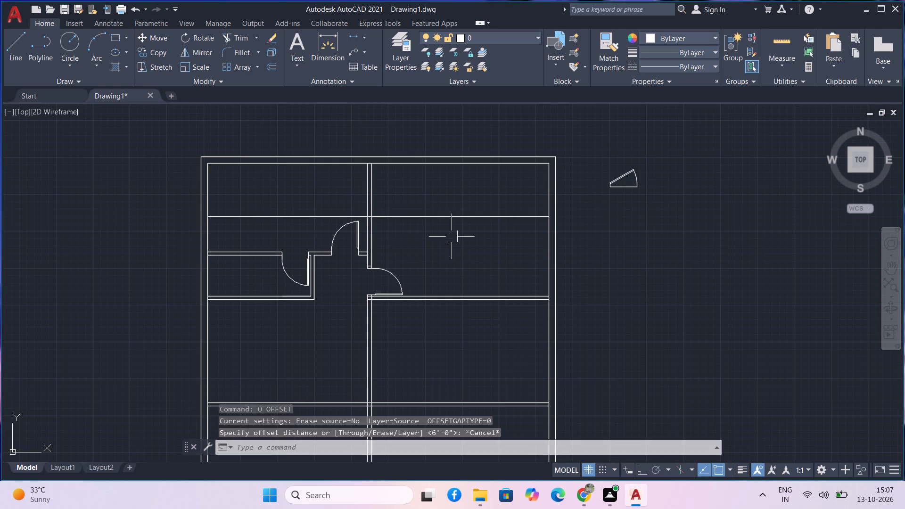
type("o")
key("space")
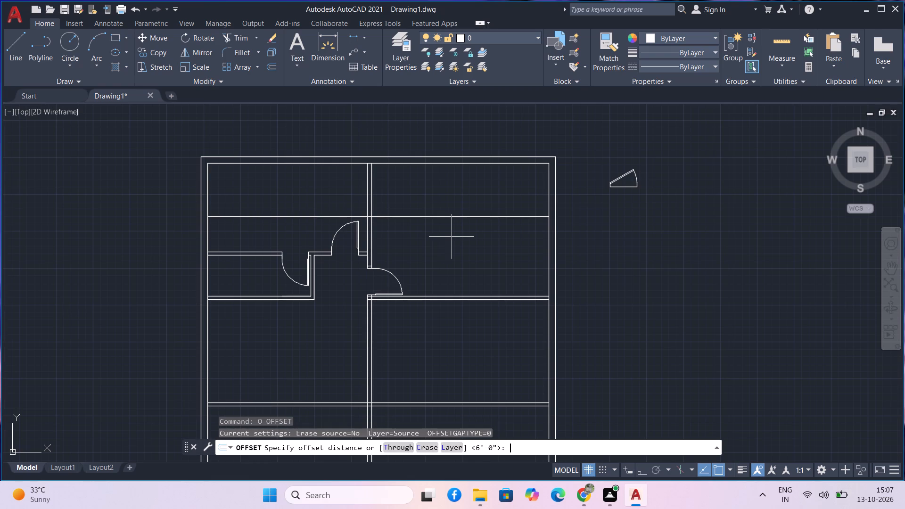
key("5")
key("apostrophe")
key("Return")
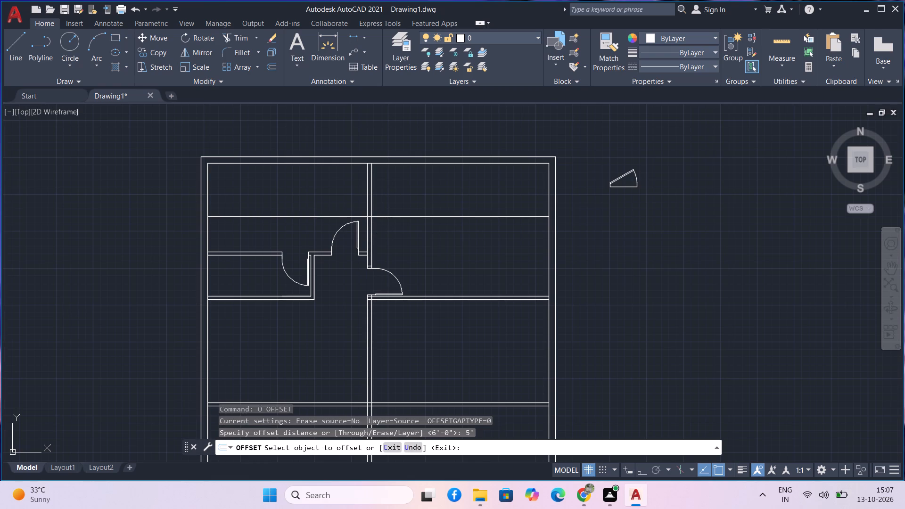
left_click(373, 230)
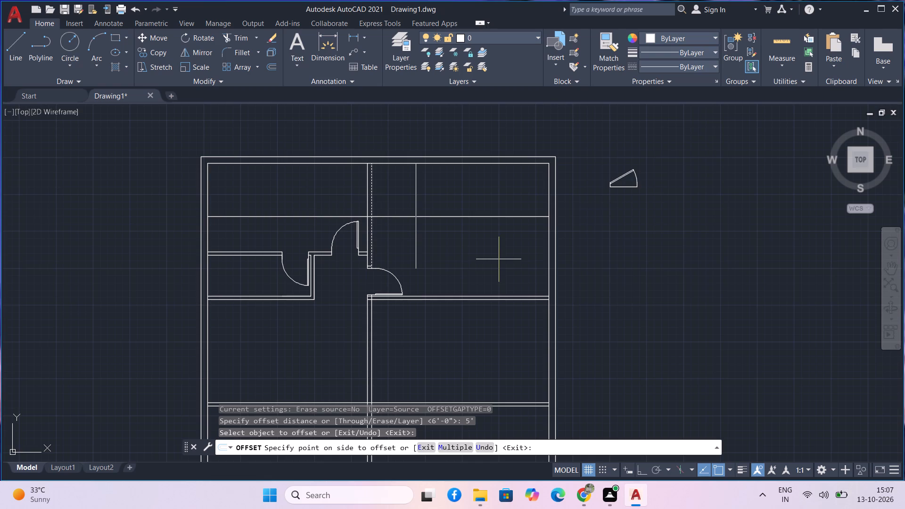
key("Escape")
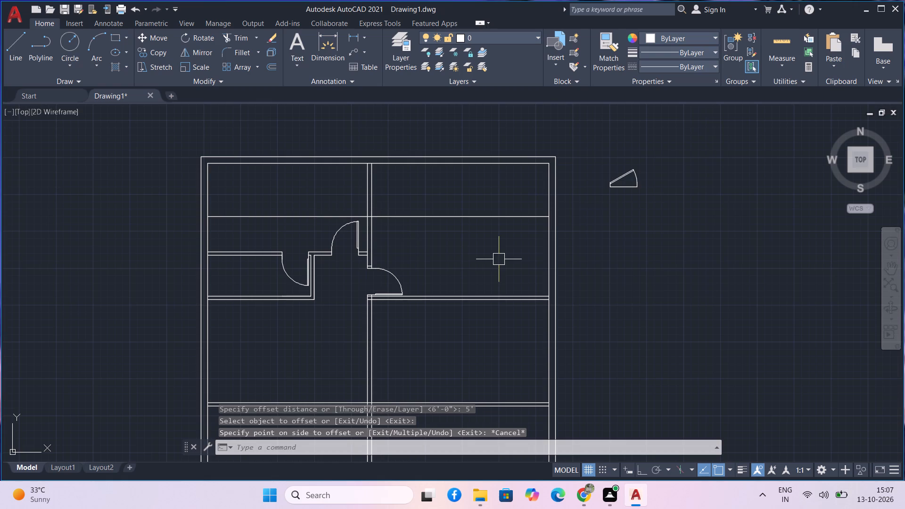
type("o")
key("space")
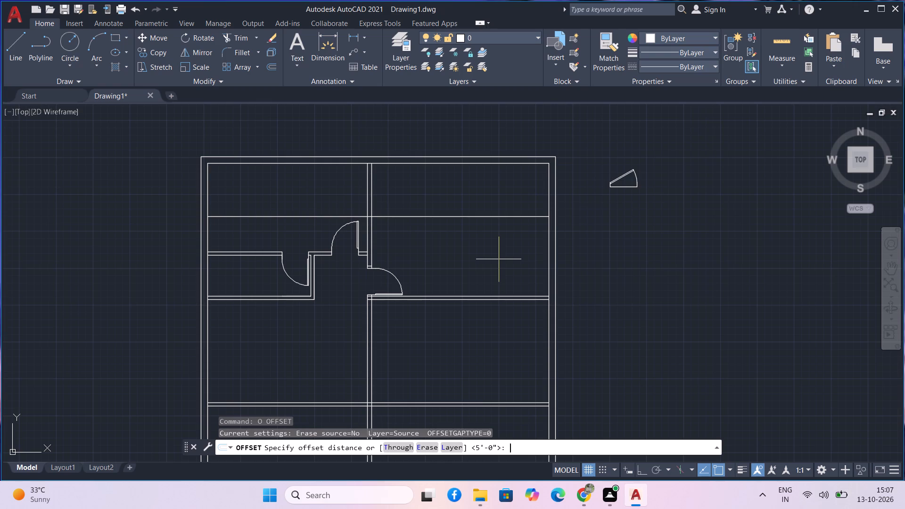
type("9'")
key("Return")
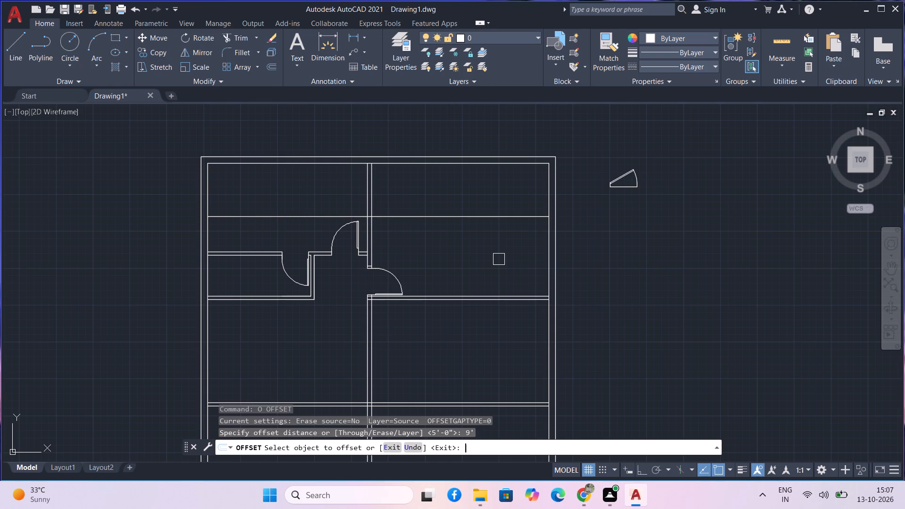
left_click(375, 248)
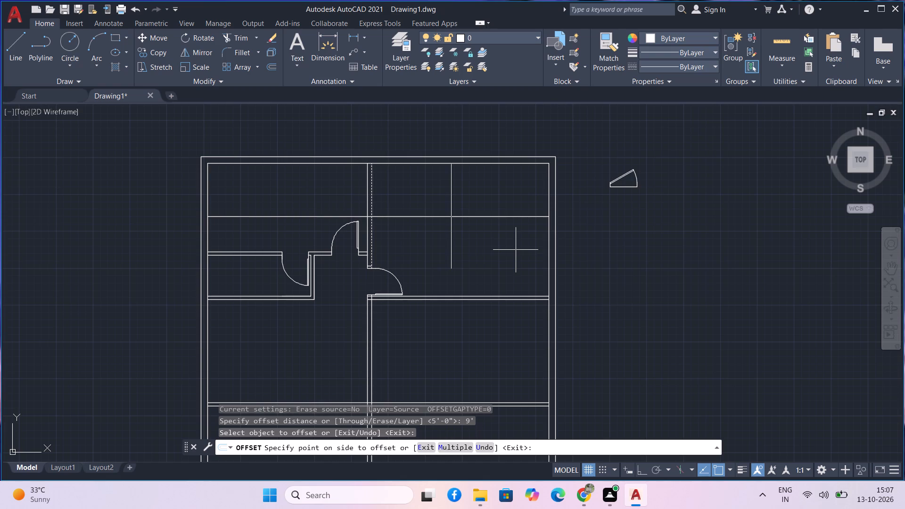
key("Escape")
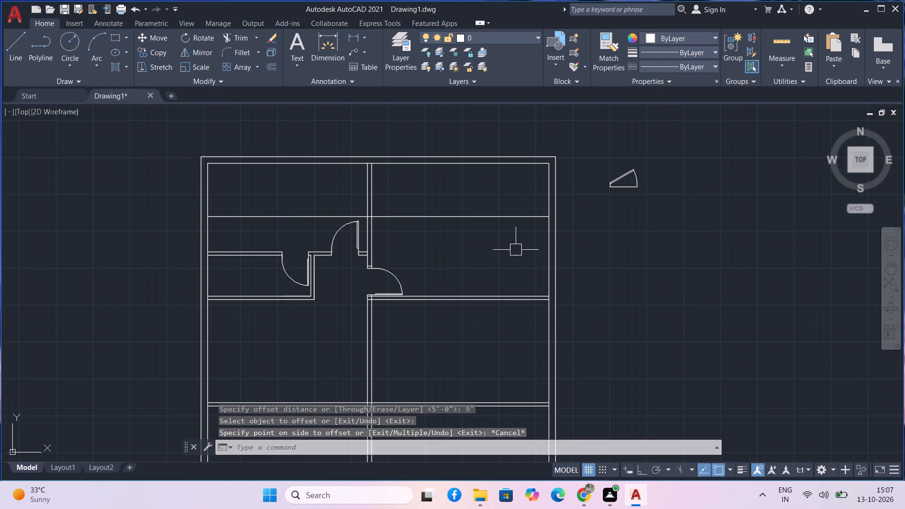
Offset the central wall's right-hand line above the door opening 12' to the right, into the upper right room.
type("o")
key("space")
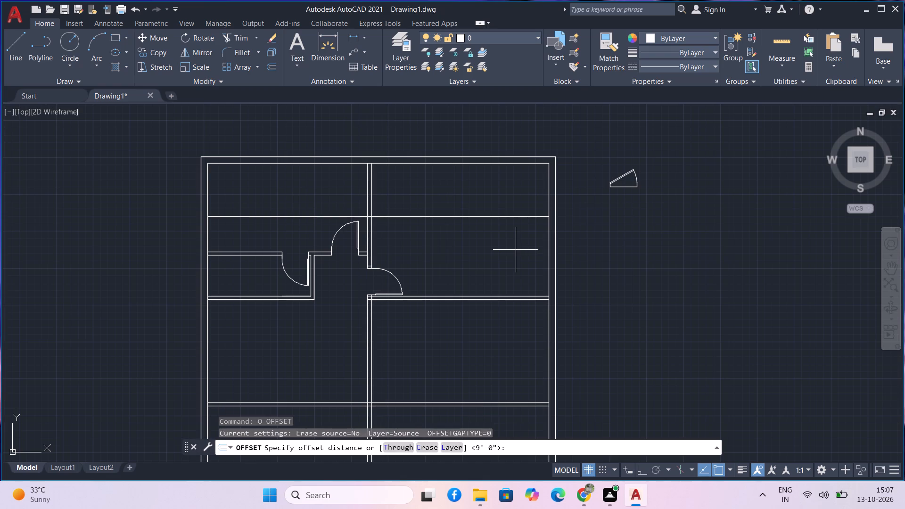
type("12")
key("apostrophe")
key("Return")
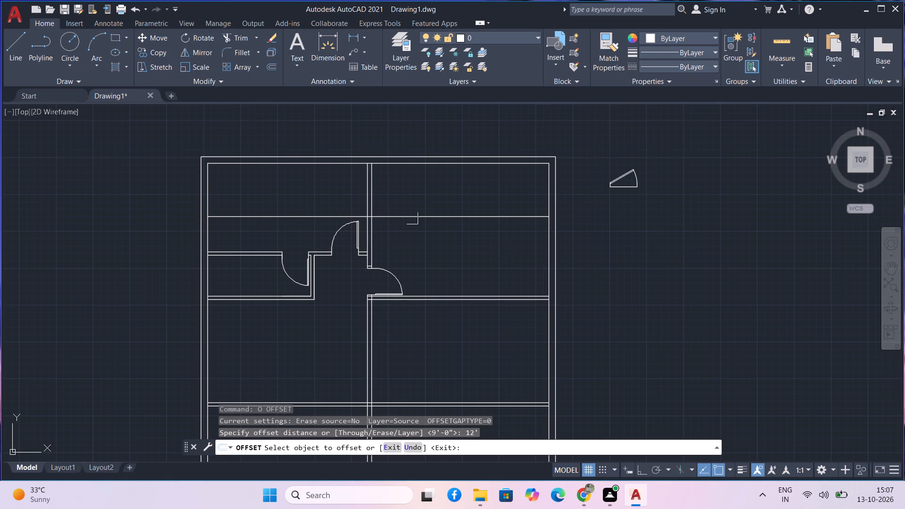
left_click(376, 207)
left_click(492, 211)
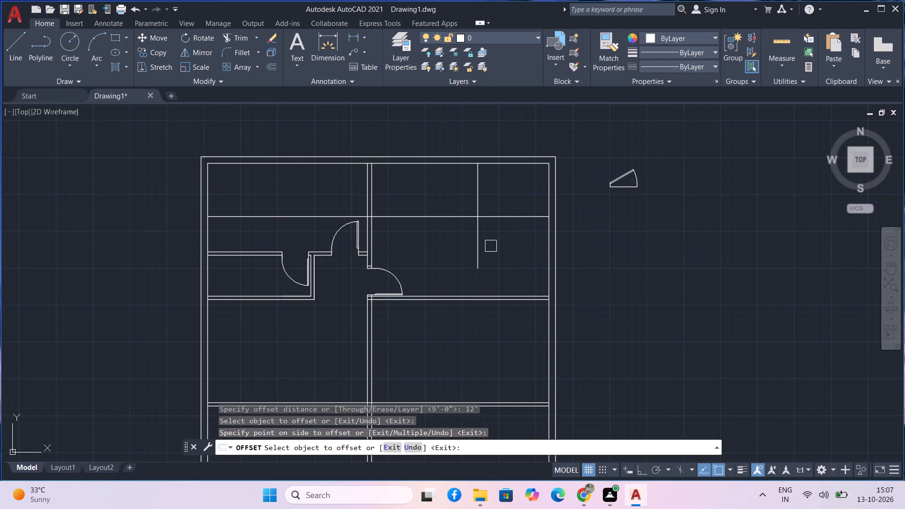
key("Escape")
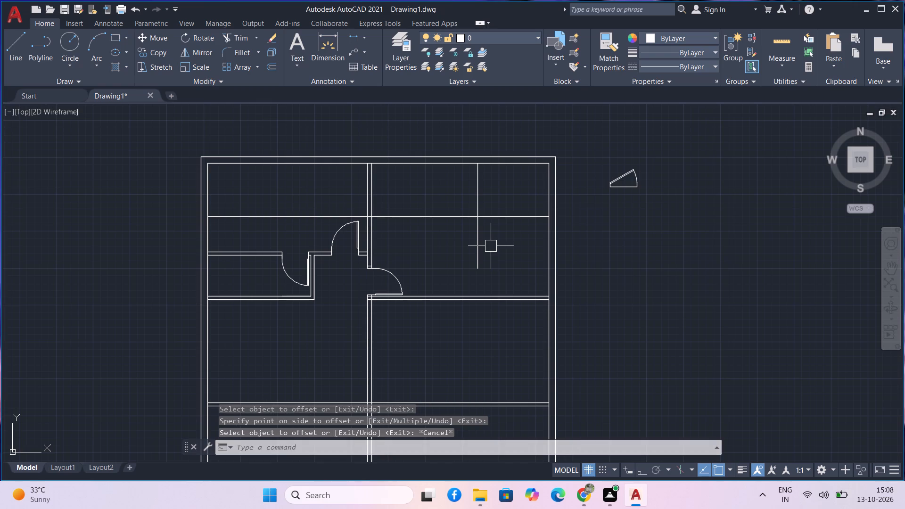
Trim the new horizontal line back to the central wall's right face and remove the new vertical line's part below it.
type("tb")
key("BackSpace")
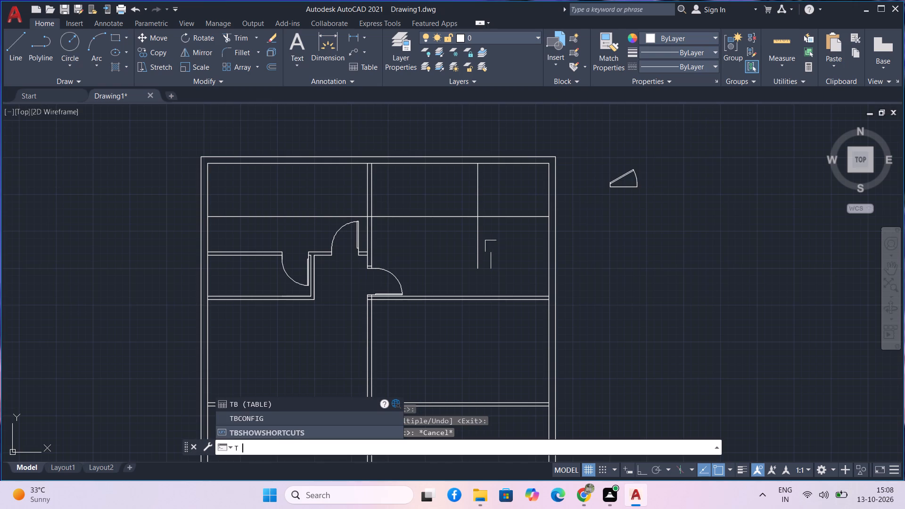
type("r")
key("space")
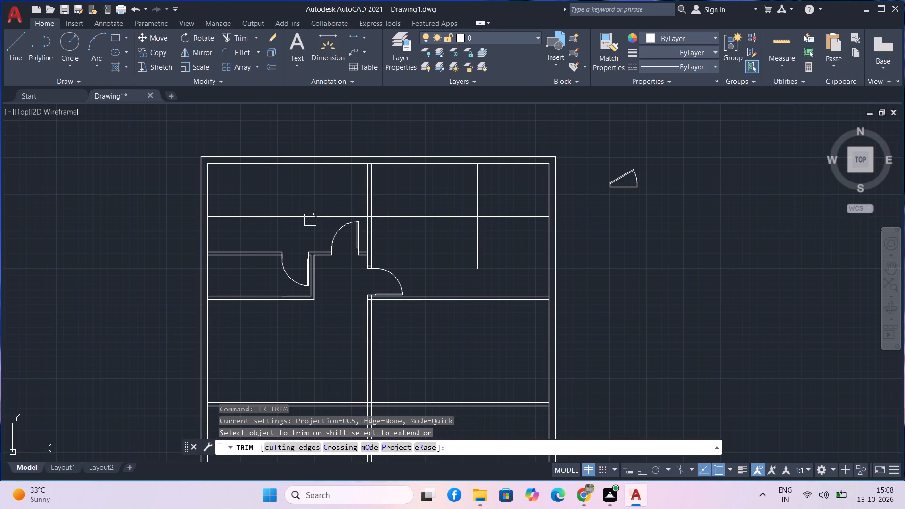
left_click(307, 219)
scroll(372, 219, "up", 4)
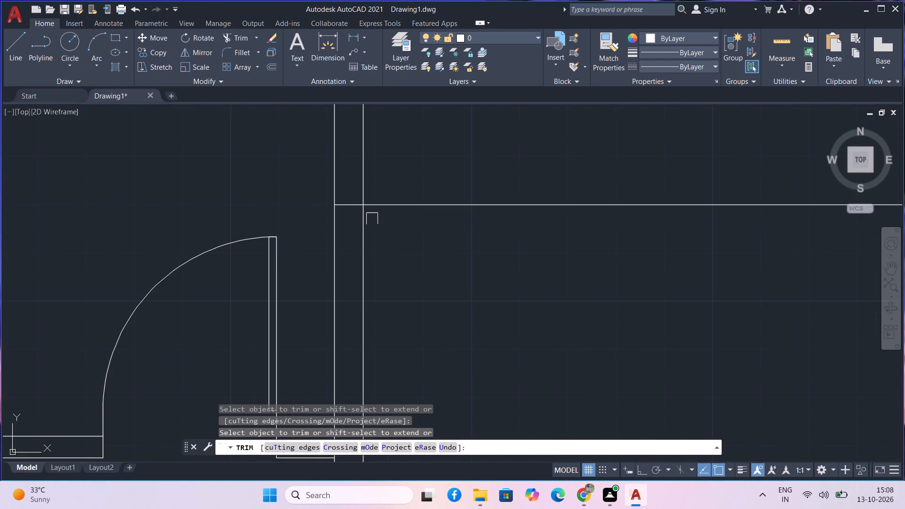
left_click(347, 207)
scroll(373, 229, "down", 2)
scroll(541, 295, "down", 2)
left_click_drag(563, 296, 610, 298)
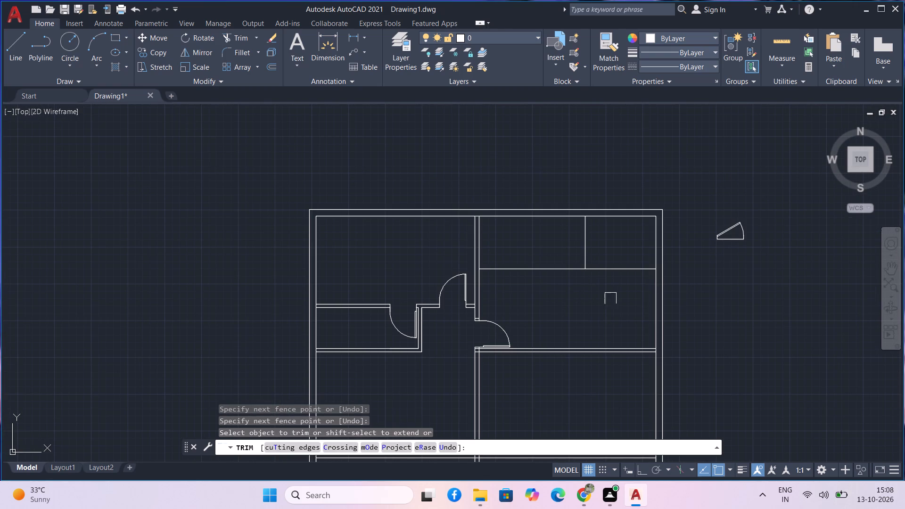
key("6")
left_click_drag(613, 285, 613, 265)
left_click_drag(613, 265, 614, 324)
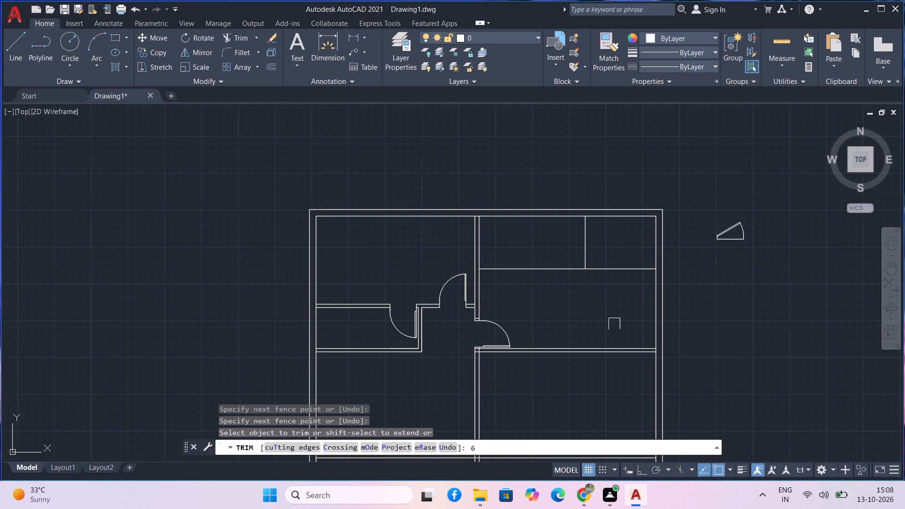
key("Escape")
Offset the new horizontal partition line 4.5" upward in the upper right room.
type("o")
key("space")
type("4.5")
key("Return")
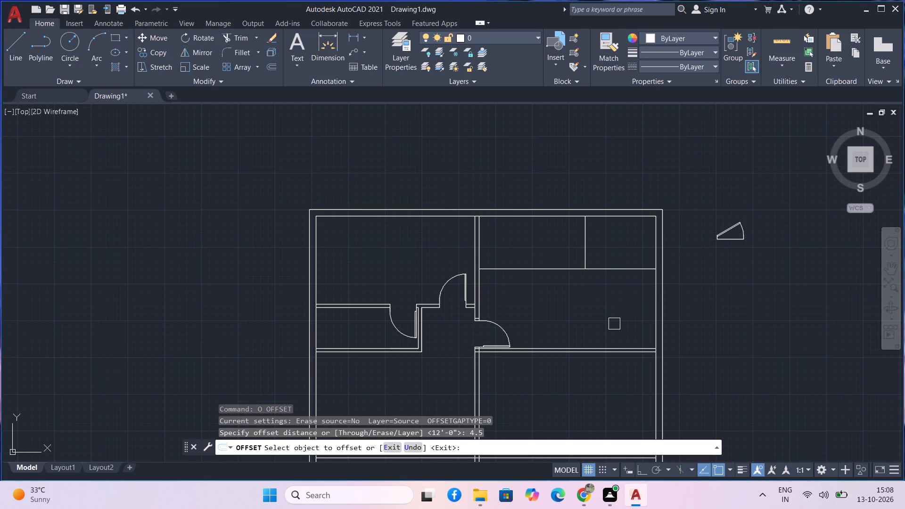
left_click(611, 273)
left_click(616, 253)
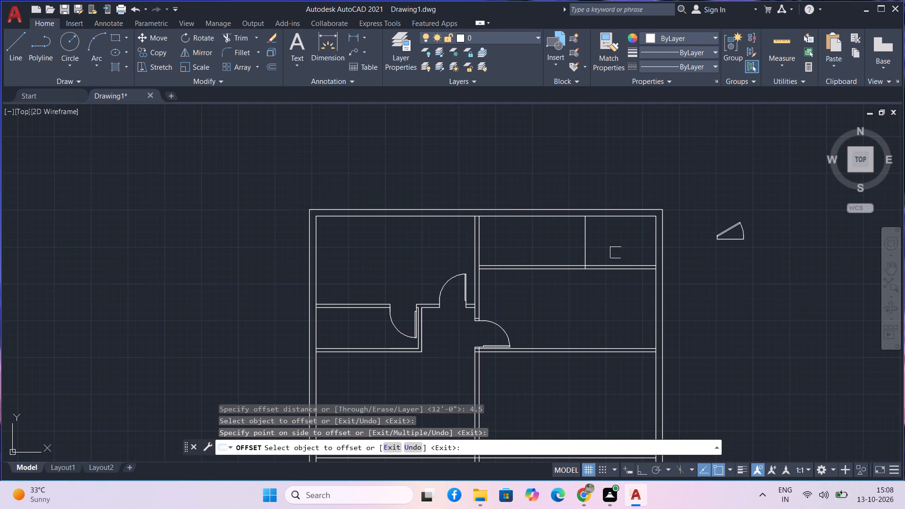
key("space")
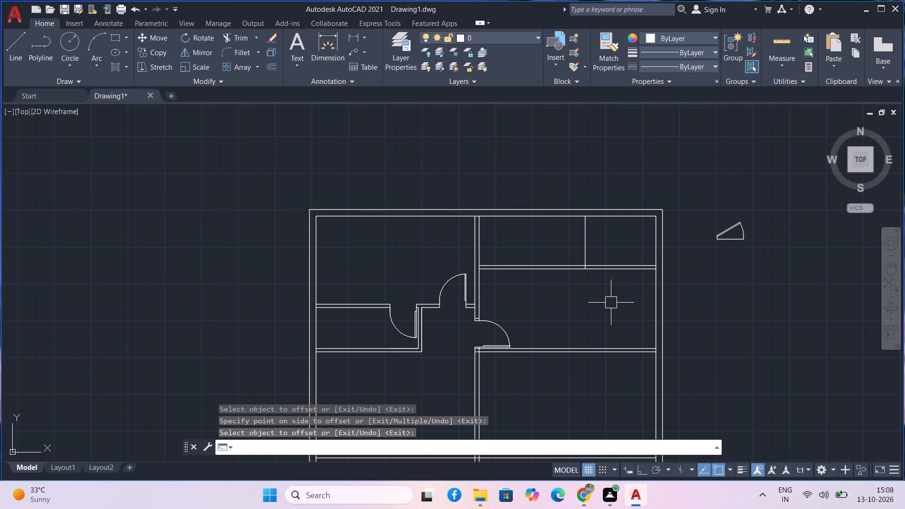
Trim both partition lines beyond the vertical line, and the vertical line above them, leaving a short line closing the partition's end.
type("tr")
key("space")
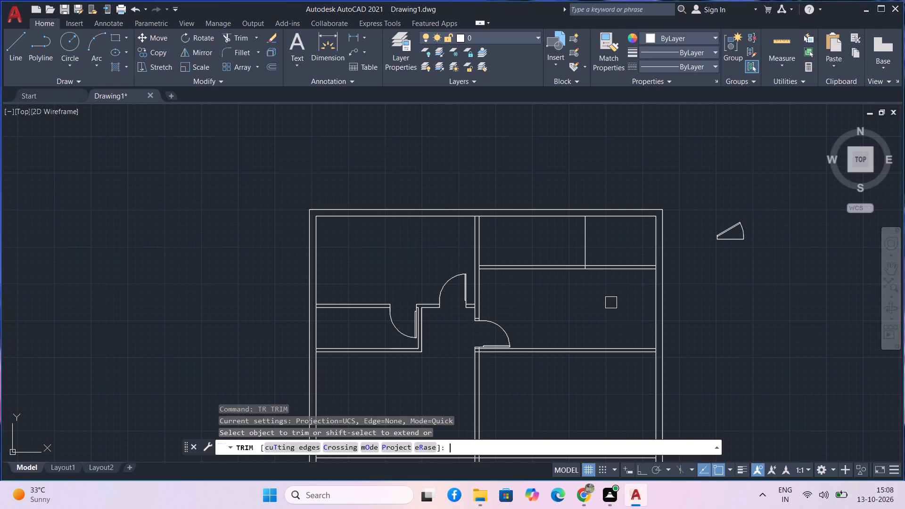
left_click_drag(613, 291, 614, 257)
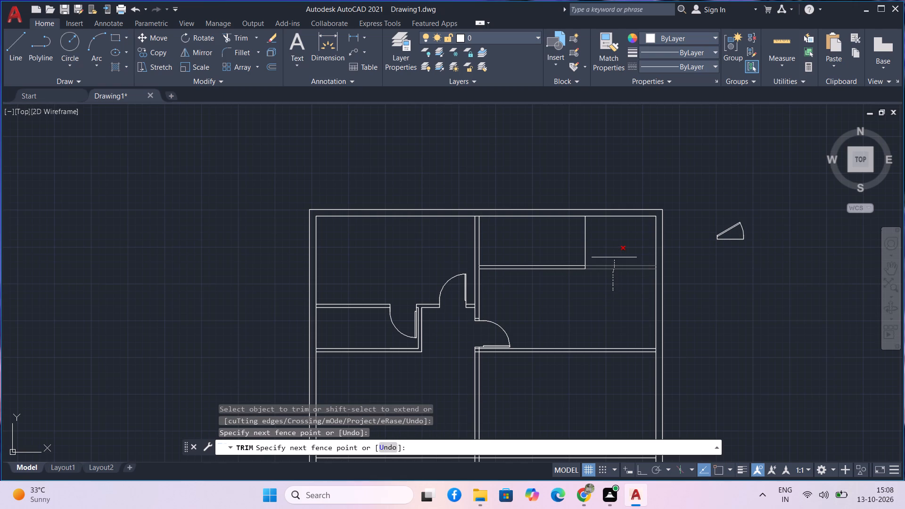
left_click_drag(614, 257, 573, 240)
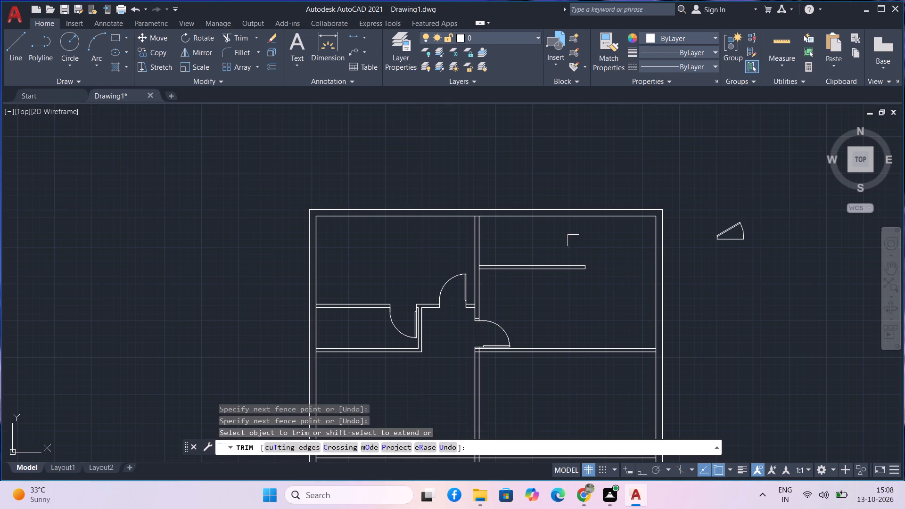
scroll(582, 248, "up", 3)
middle_click_drag(603, 306, 545, 297)
key("Escape")
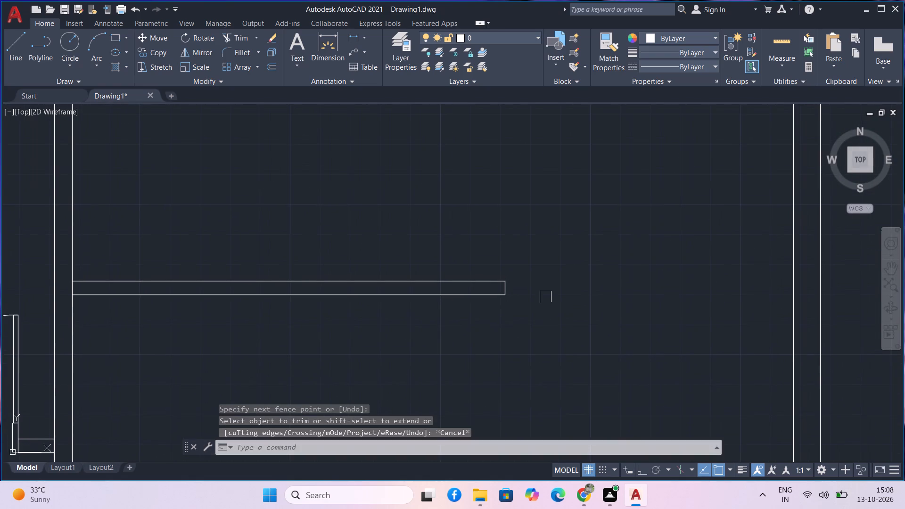
Offset the partition's short end line 3" to the left, inside the partition.
type("o")
key("space")
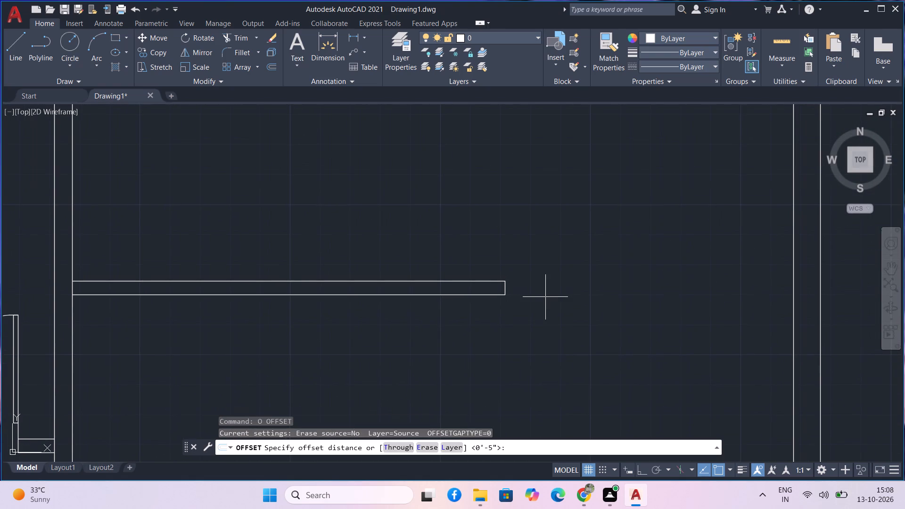
key("3")
key("Return")
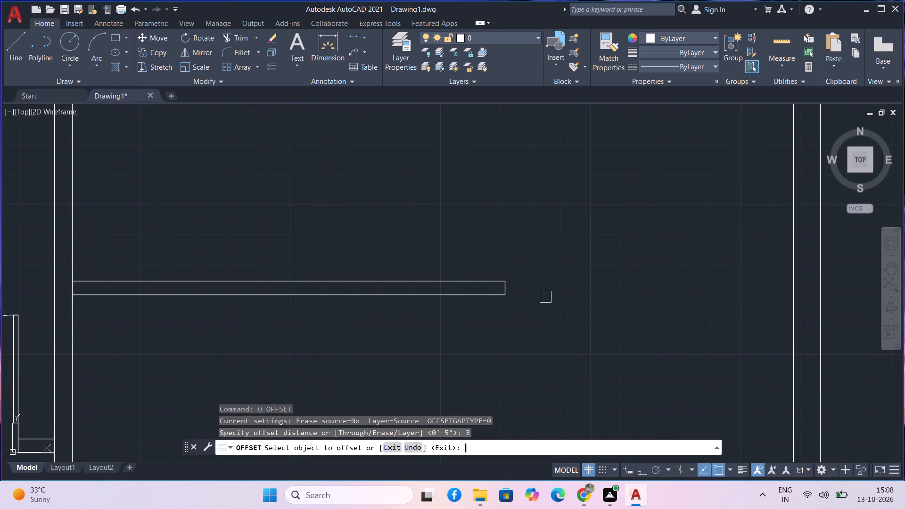
scroll(500, 271, "up", 2)
left_click(510, 314)
left_click(441, 305)
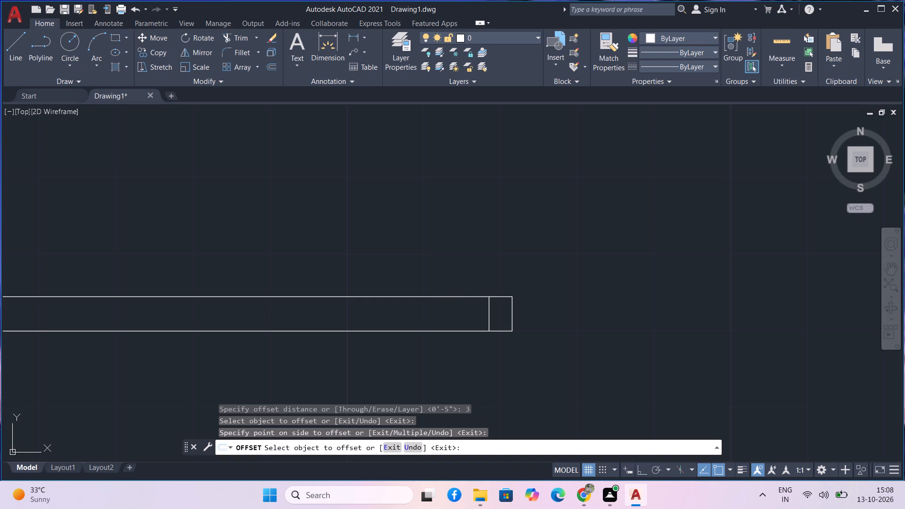
scroll(572, 310, "down", 3)
middle_click_drag(594, 320, 489, 304)
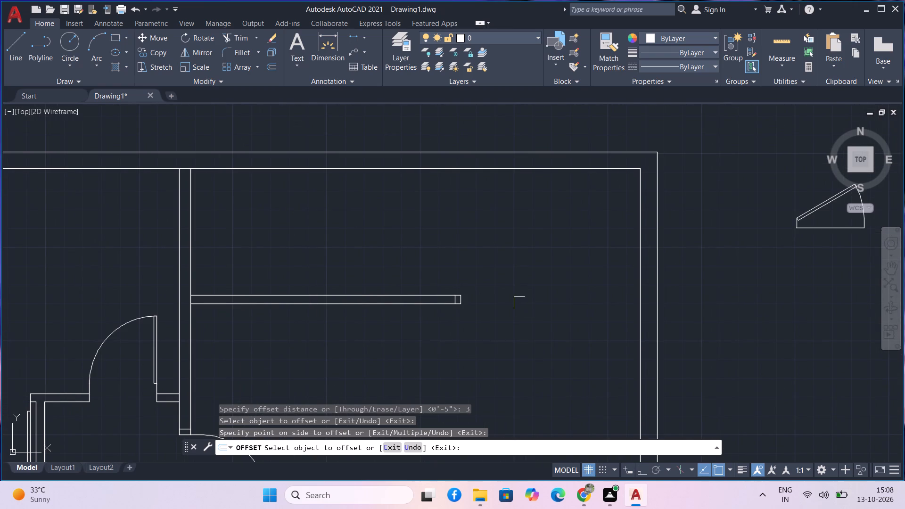
scroll(461, 292, "up", 2)
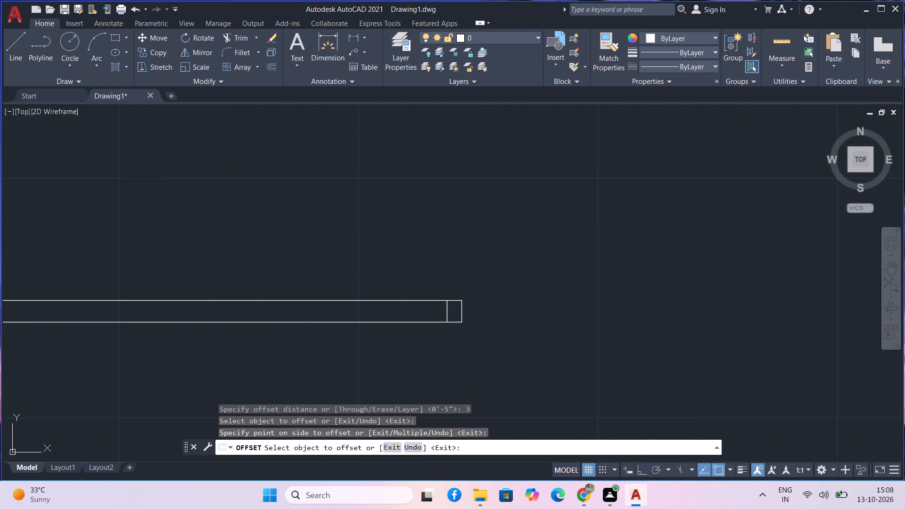
type("o")
key("space")
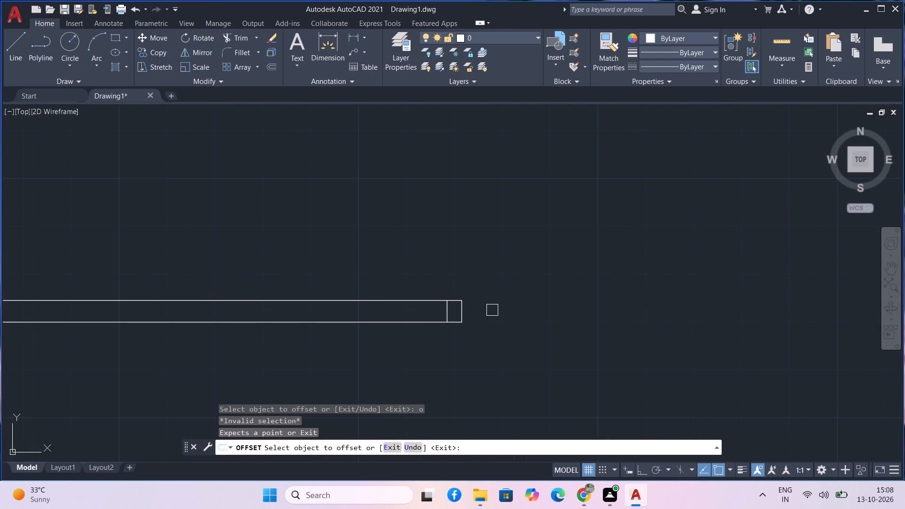
key("Escape")
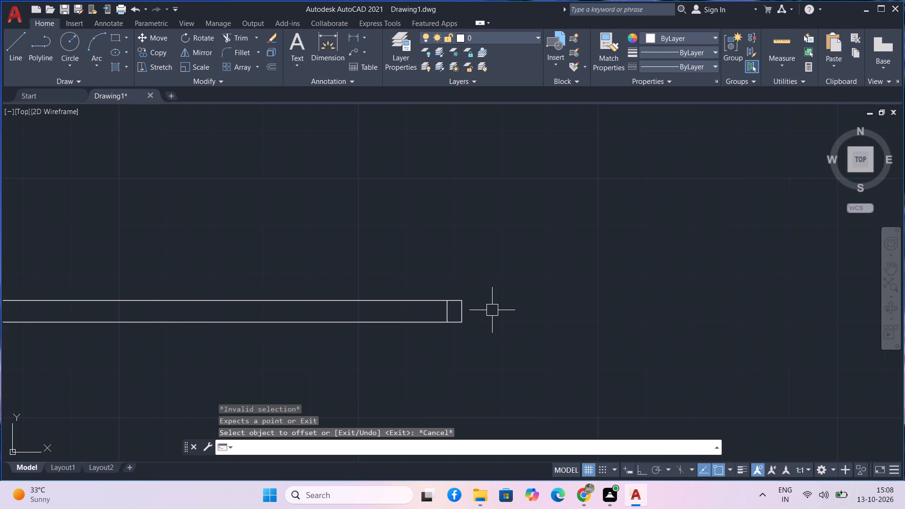
Offset the partition's short end line 3' to the right for the far side of the opening.
type("o")
key("space")
key("3")
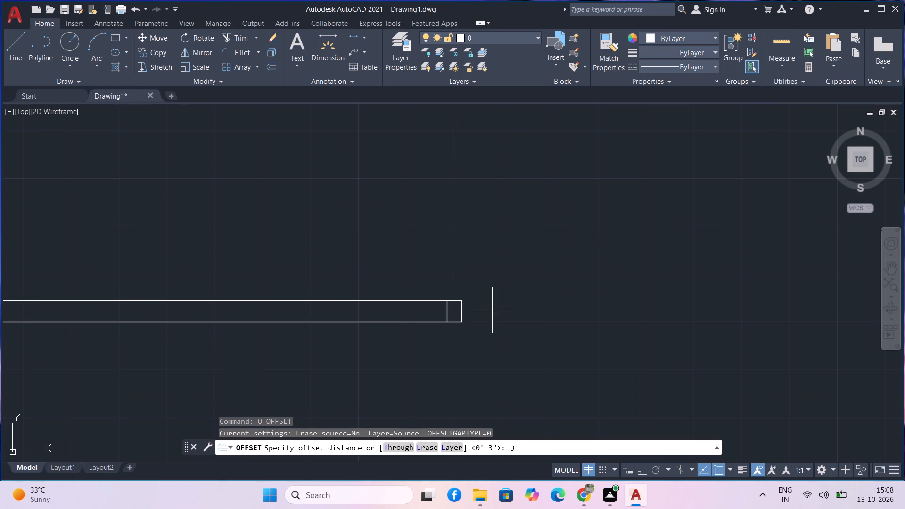
key("apostrophe")
key("Return")
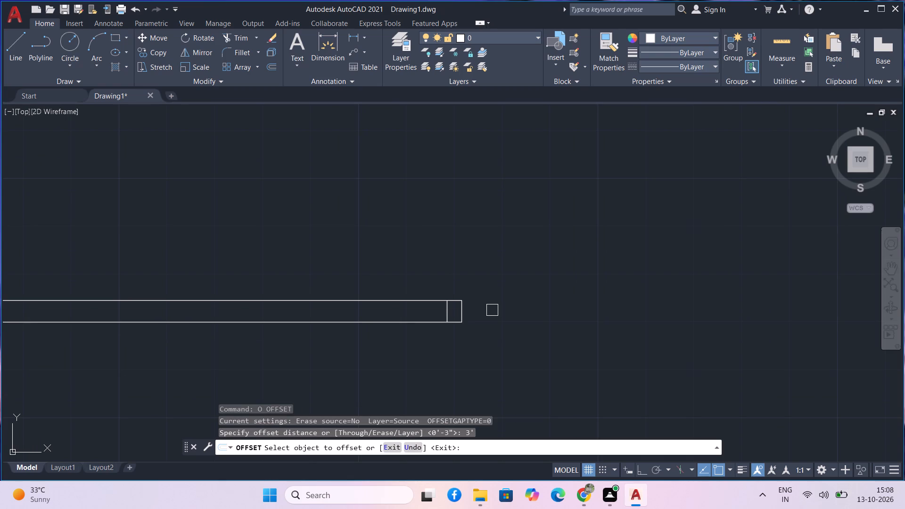
left_click(467, 311)
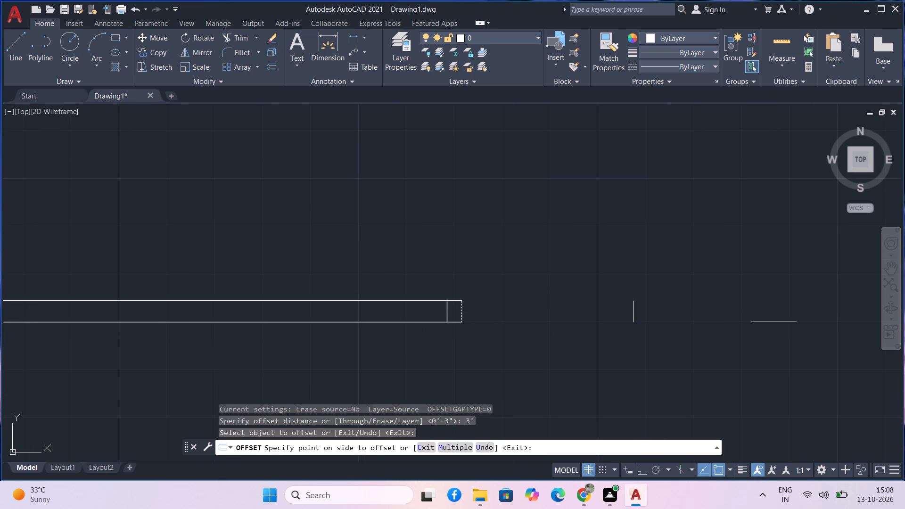
scroll(774, 321, "down", 1)
left_click(774, 321)
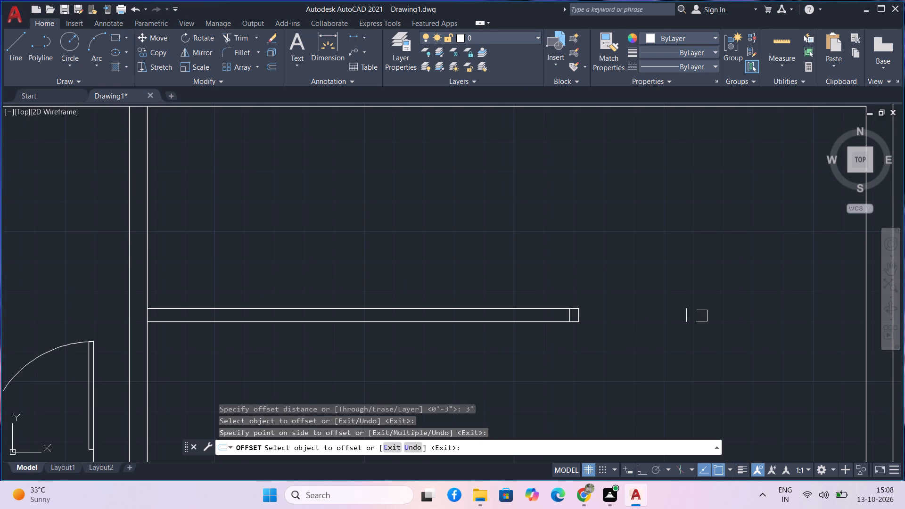
key("Escape")
Offset the short line across the 3' gap another 3" to the right.
type("o")
key("space")
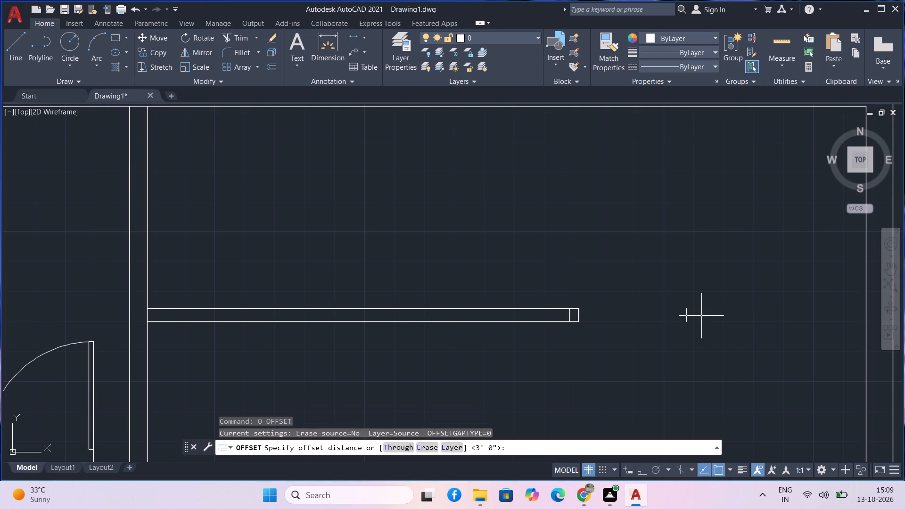
key("3")
key("Return")
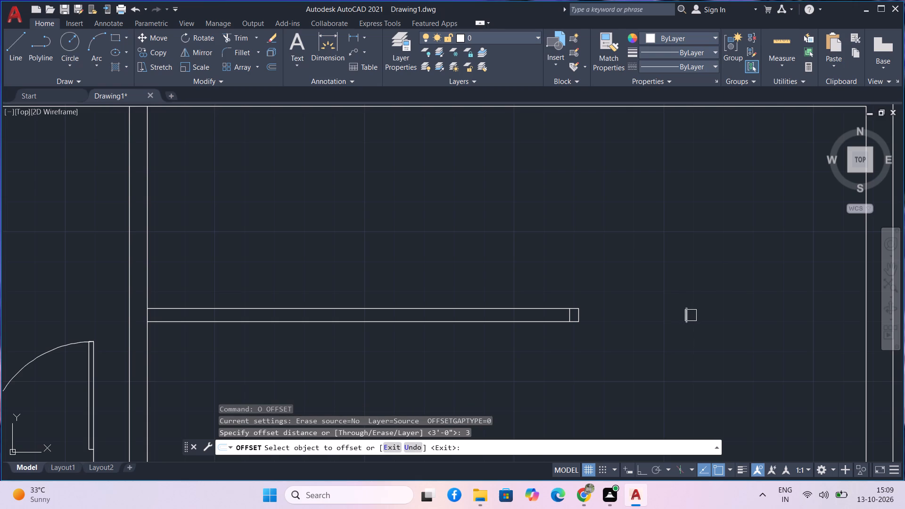
left_click(691, 315)
left_click(718, 321)
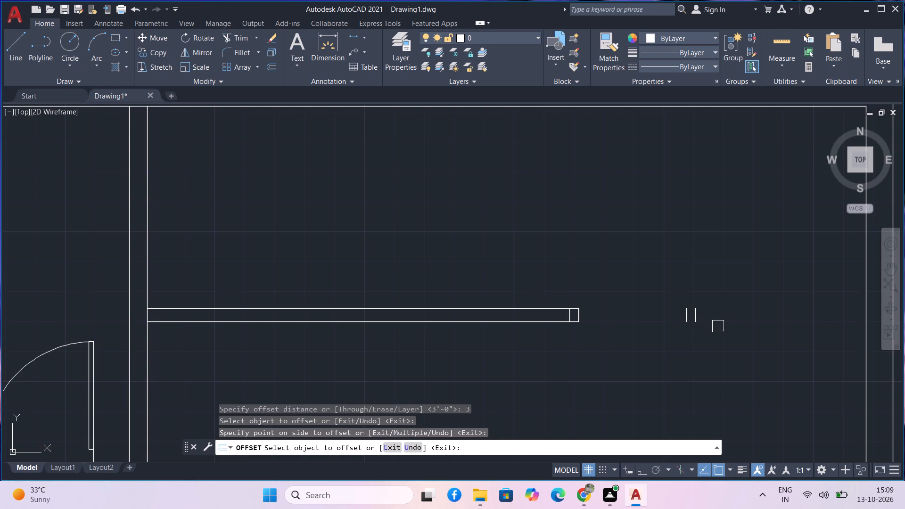
scroll(726, 334, "down", 1)
middle_click_drag(714, 335, 652, 346)
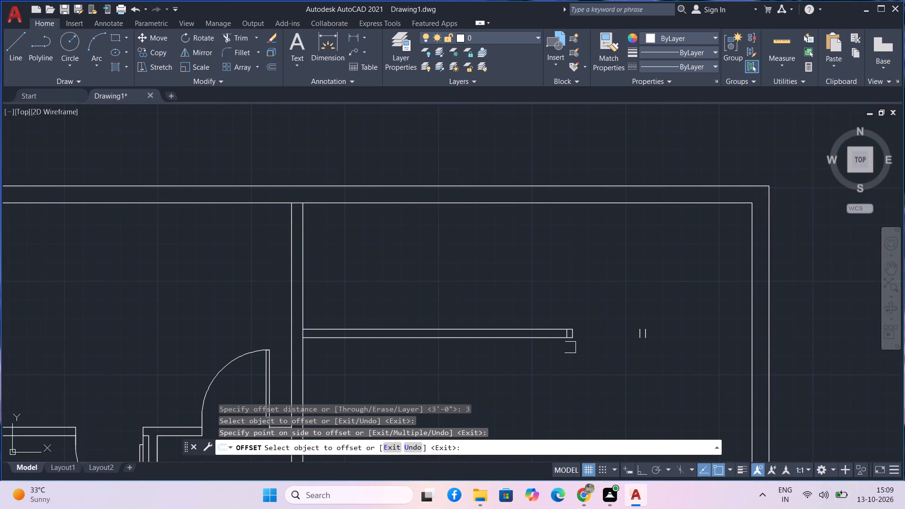
key("Escape")
Extend both horizontal partition lines across the short lines to the inner face of the right outer wall.
type("ex")
key("space")
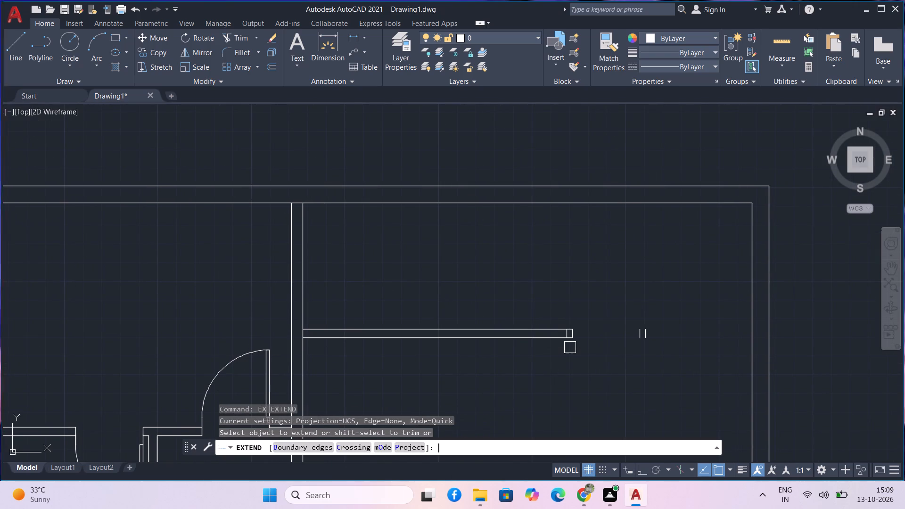
left_click(556, 341)
left_click(561, 330)
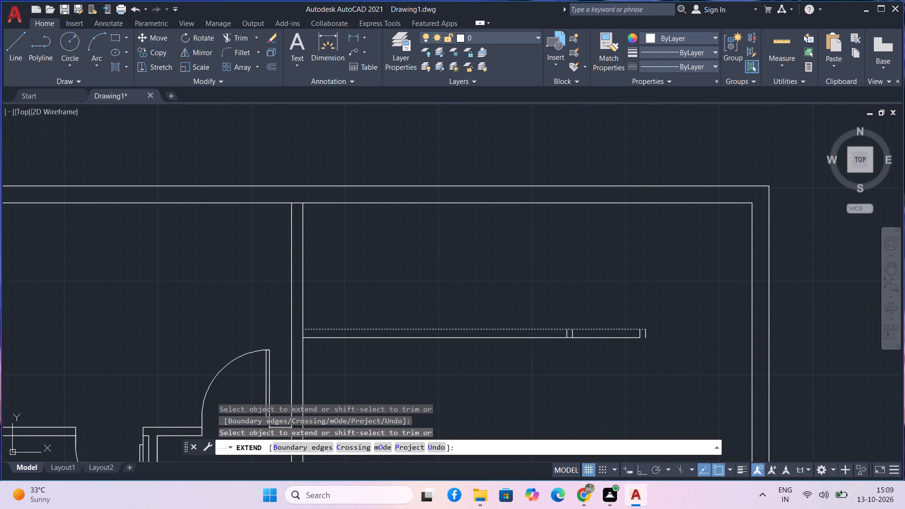
left_click(625, 342)
left_click(624, 329)
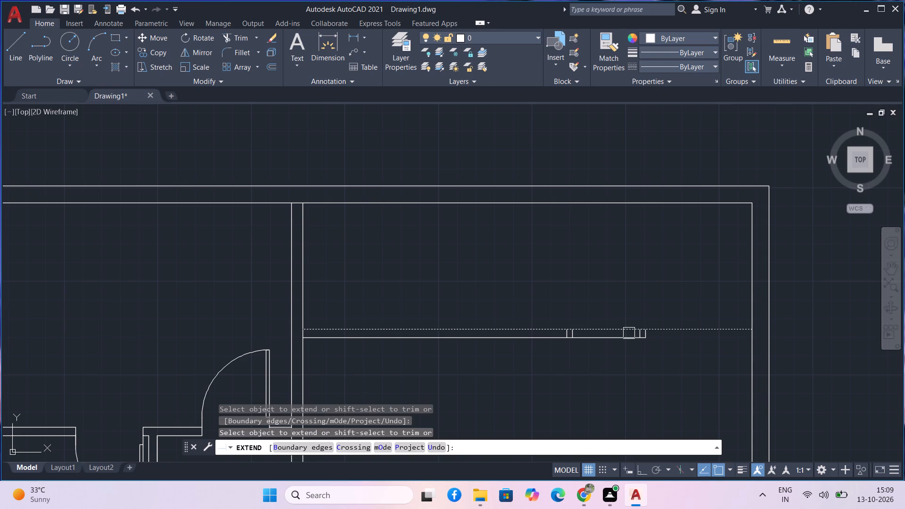
left_click(629, 338)
left_click(625, 328)
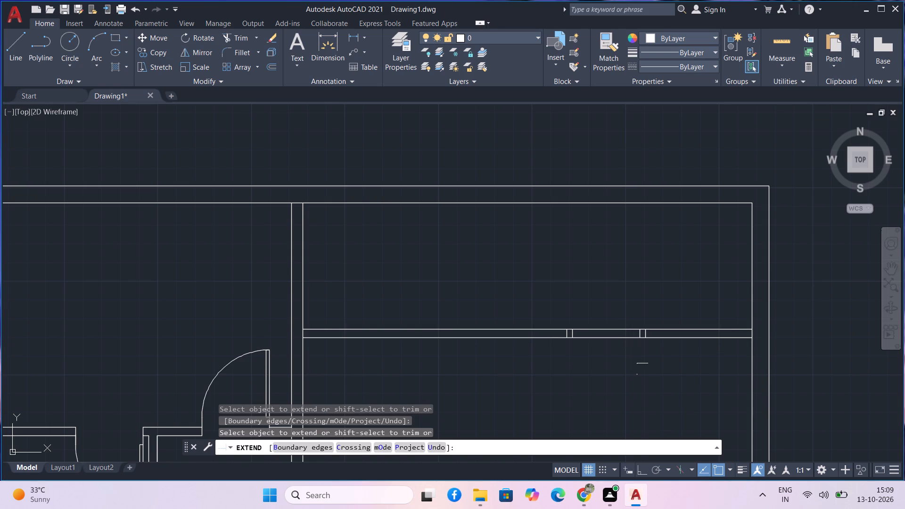
key("Escape")
middle_click(683, 366)
middle_click_drag(685, 364, 706, 353)
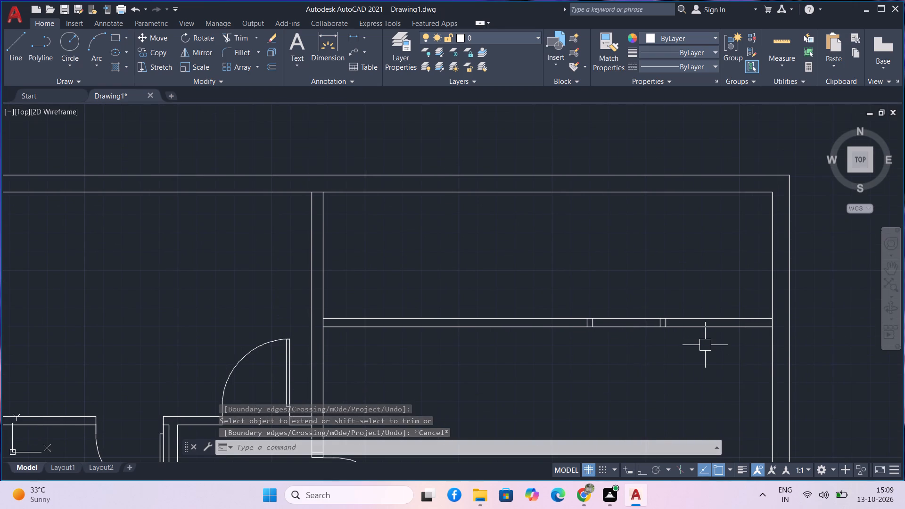
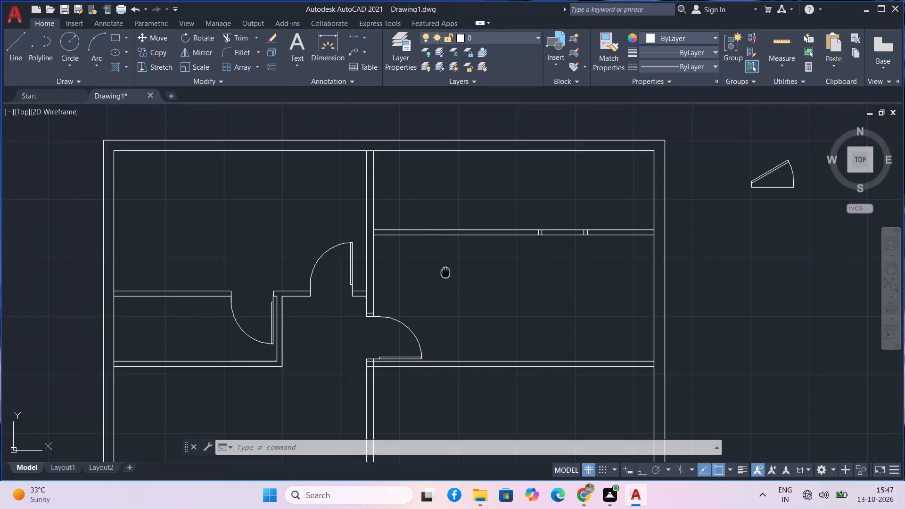
Trim both horizontal partition lines between the short jamb lines to clear the 3' opening in the upper right partition.
middle_click_drag(445, 272, 392, 281)
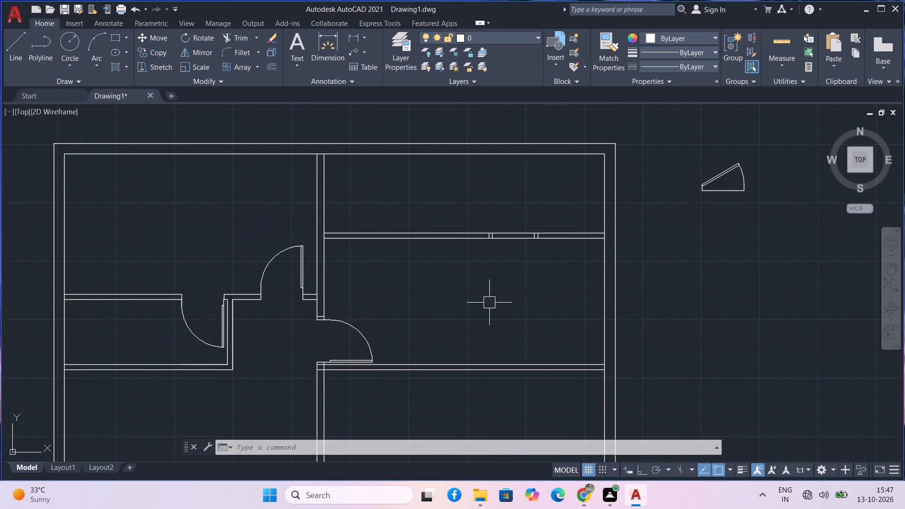
type("tr")
key("space")
left_click_drag(528, 274, 527, 262)
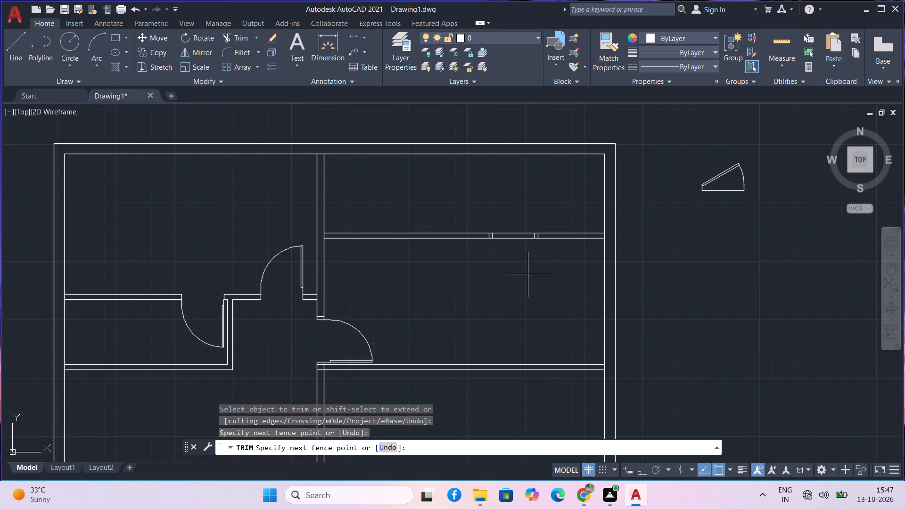
left_click_drag(527, 262, 510, 201)
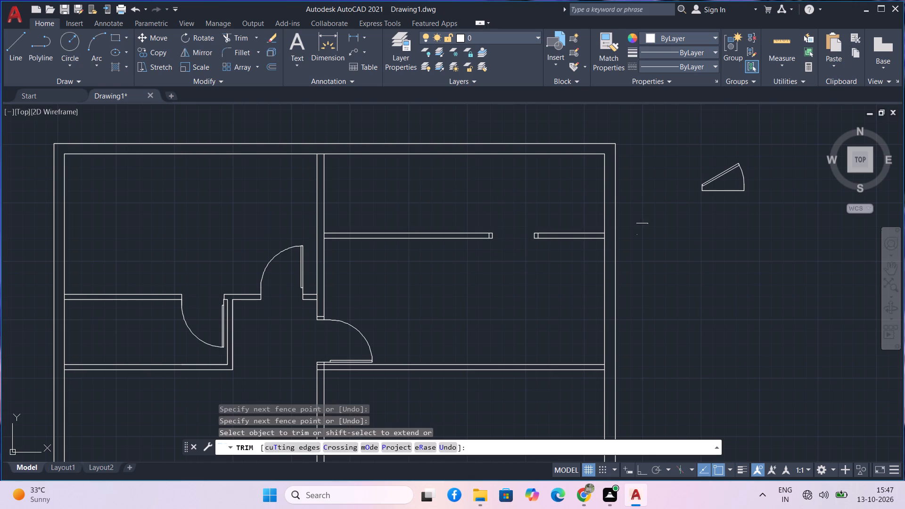
key("Escape")
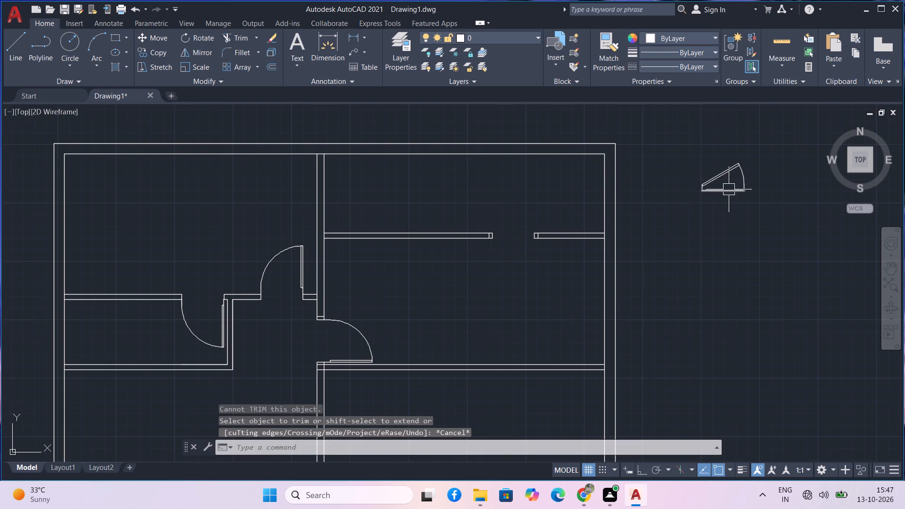
Move the spare door block from outside the plan into the upper right partition's opening, snapping its lower hinge corner to the jamb corner.
left_click(724, 183)
left_click(712, 170)
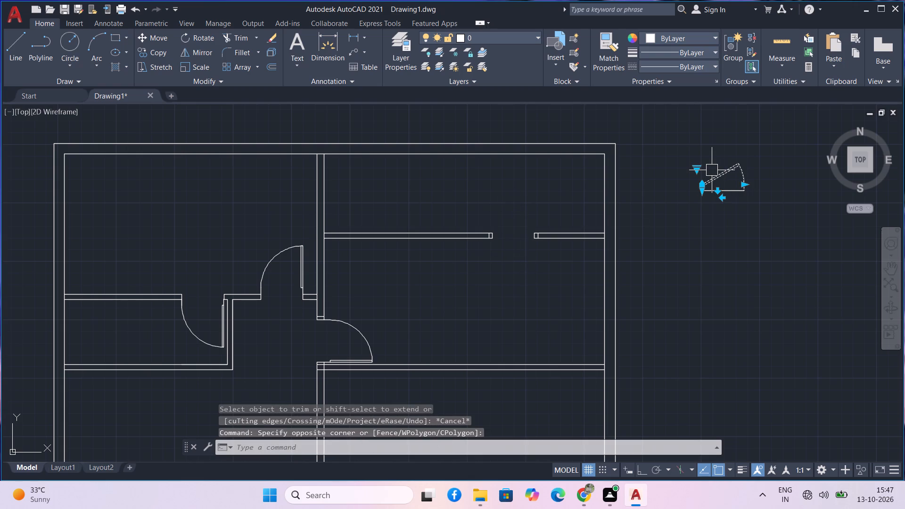
type("m")
key("space")
scroll(714, 183, "up", 4)
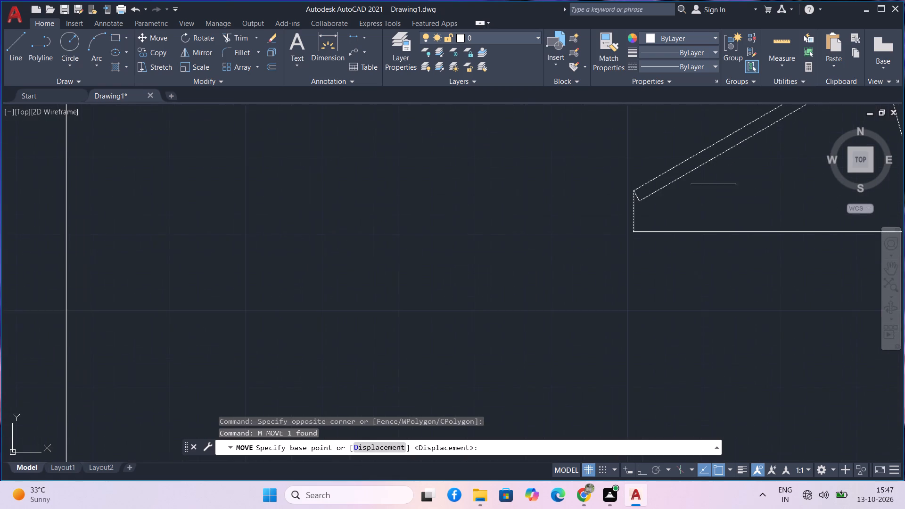
left_click(630, 231)
scroll(624, 237, "down", 4)
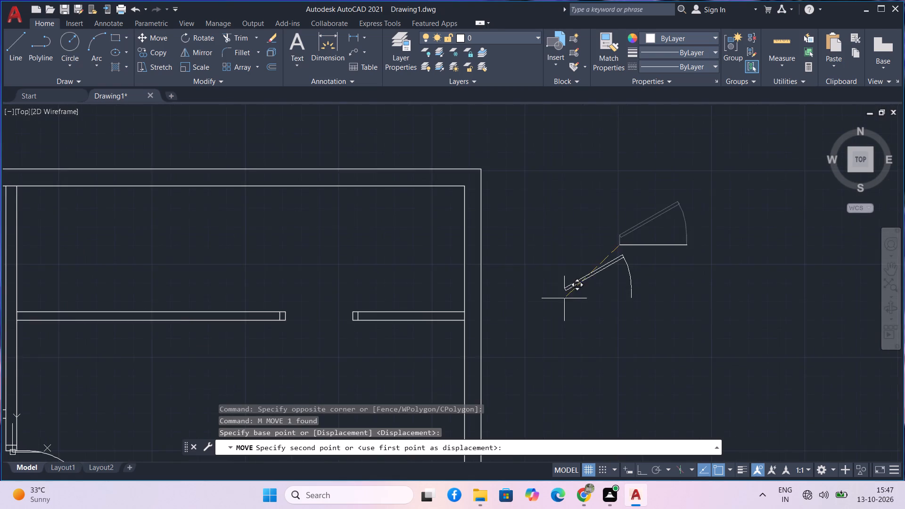
scroll(564, 298, "down", 1)
scroll(398, 312, "up", 3)
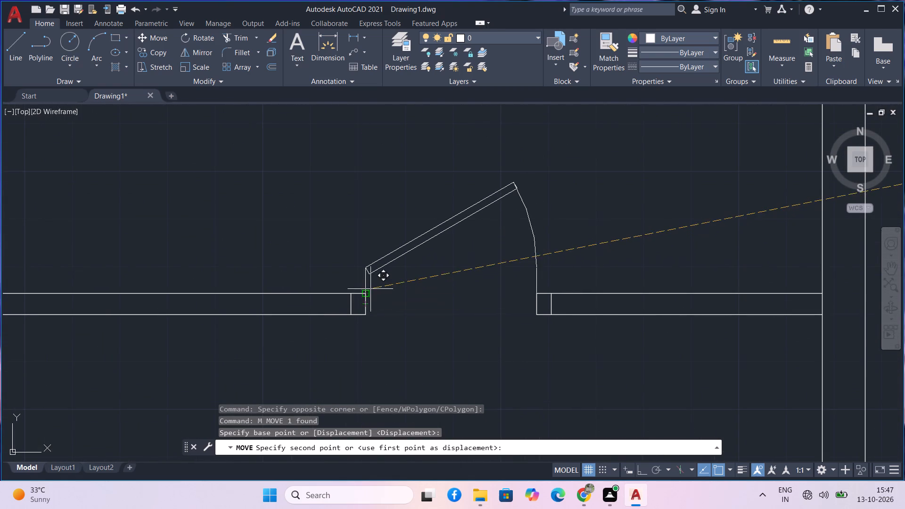
left_click(362, 293)
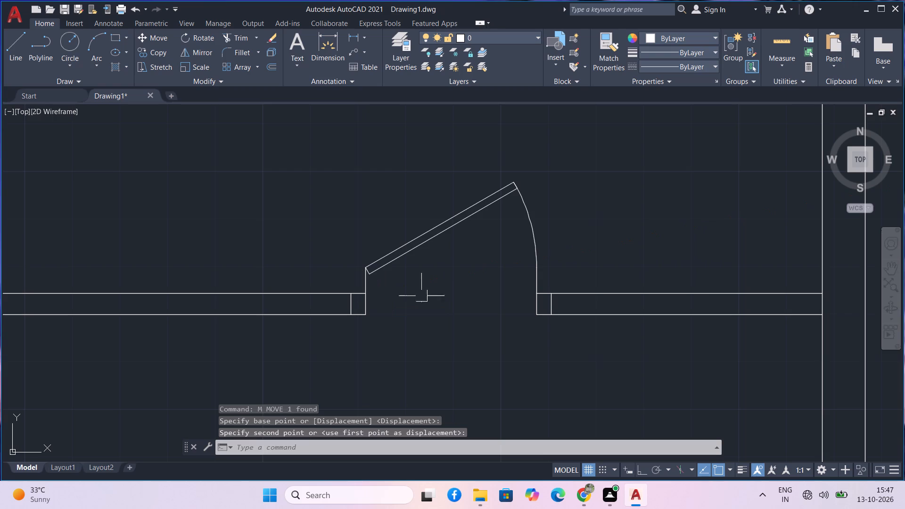
Flip the upper right partition's door horizontally so it hinges on the right jamb, and set its opening angle to Open 90º.
scroll(469, 312, "down", 3)
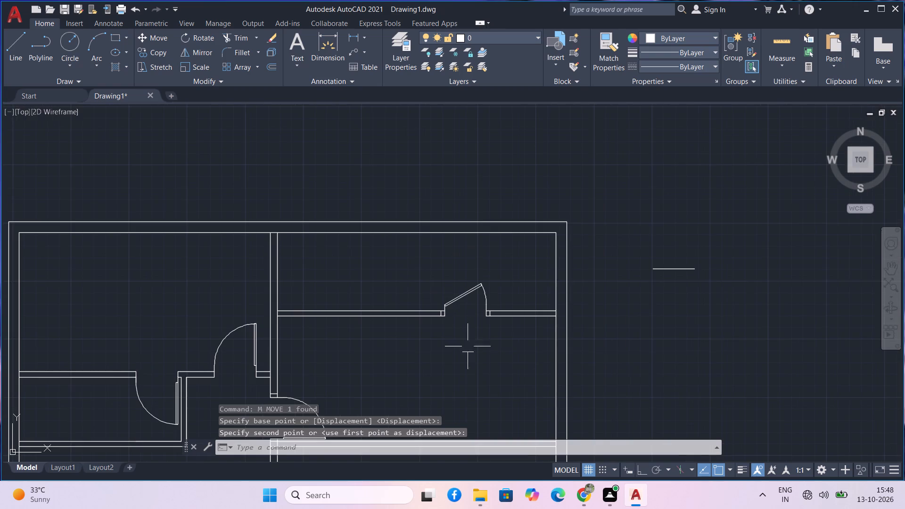
middle_click_drag(478, 361, 514, 266)
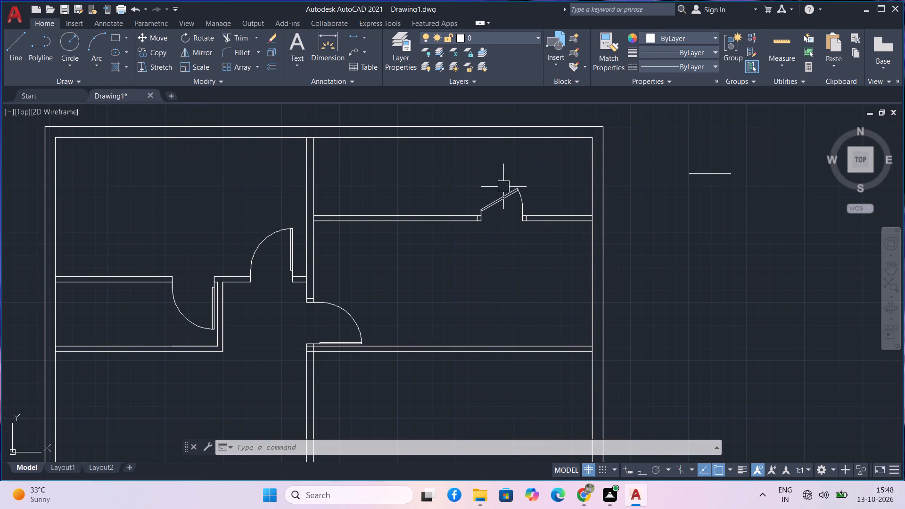
left_click(502, 201)
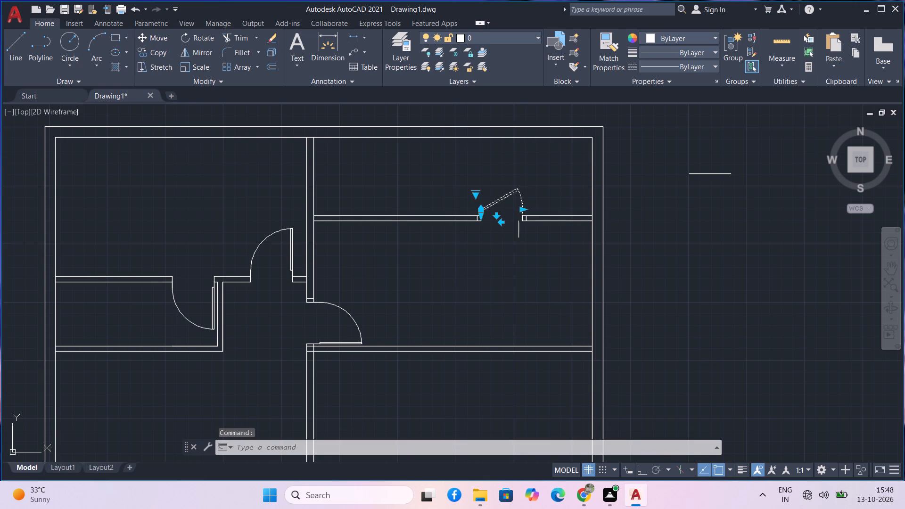
scroll(500, 228, "up", 2)
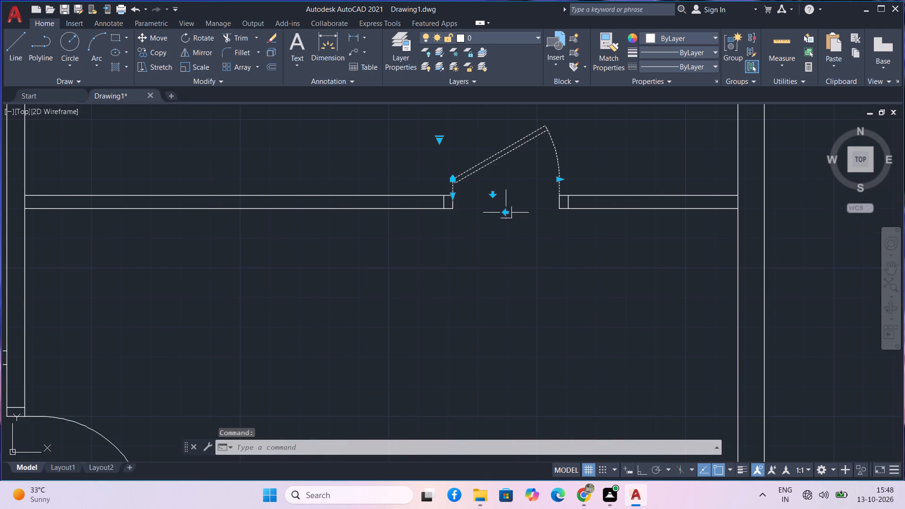
left_click(508, 212)
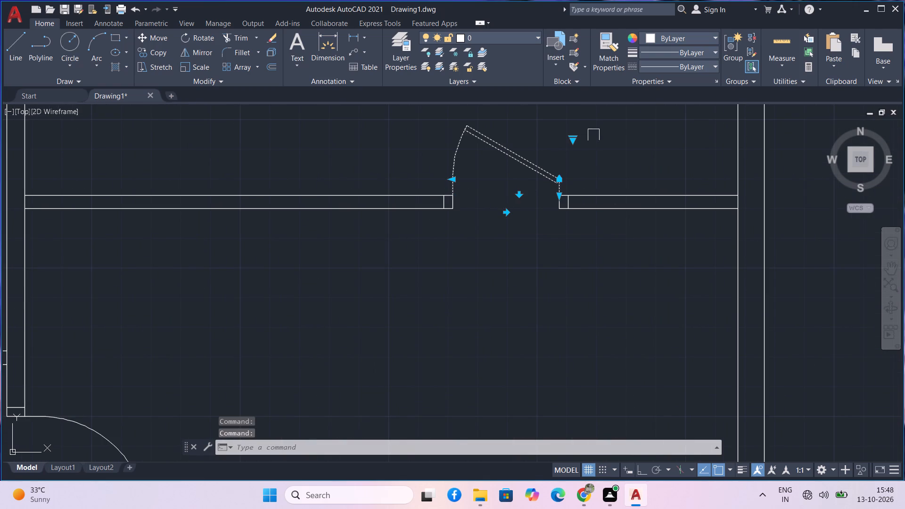
left_click(573, 140)
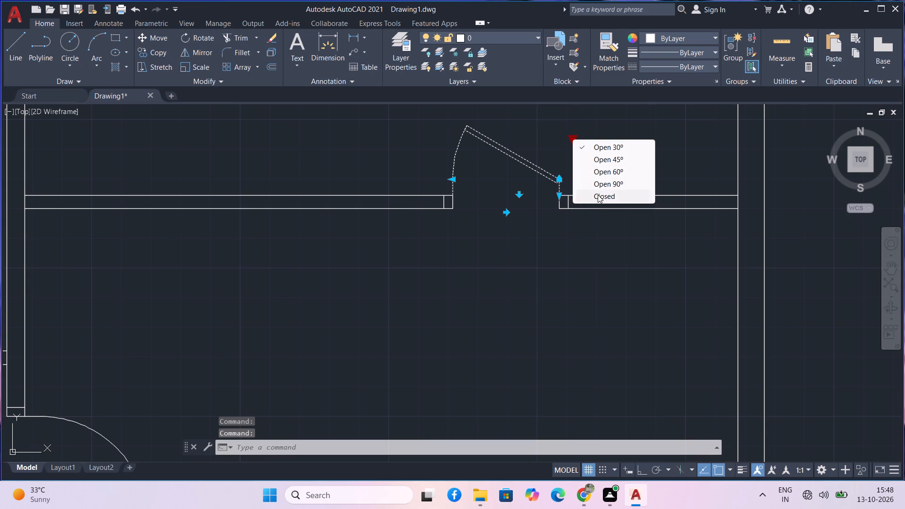
left_click(596, 179)
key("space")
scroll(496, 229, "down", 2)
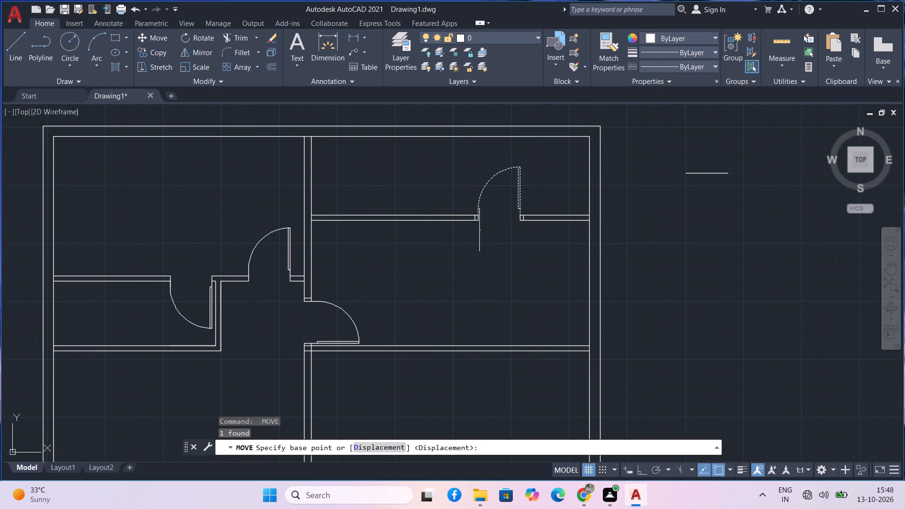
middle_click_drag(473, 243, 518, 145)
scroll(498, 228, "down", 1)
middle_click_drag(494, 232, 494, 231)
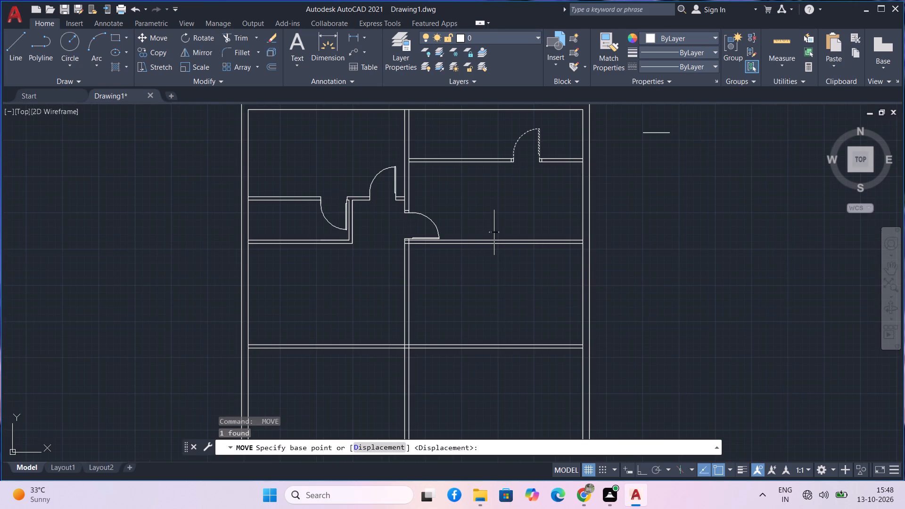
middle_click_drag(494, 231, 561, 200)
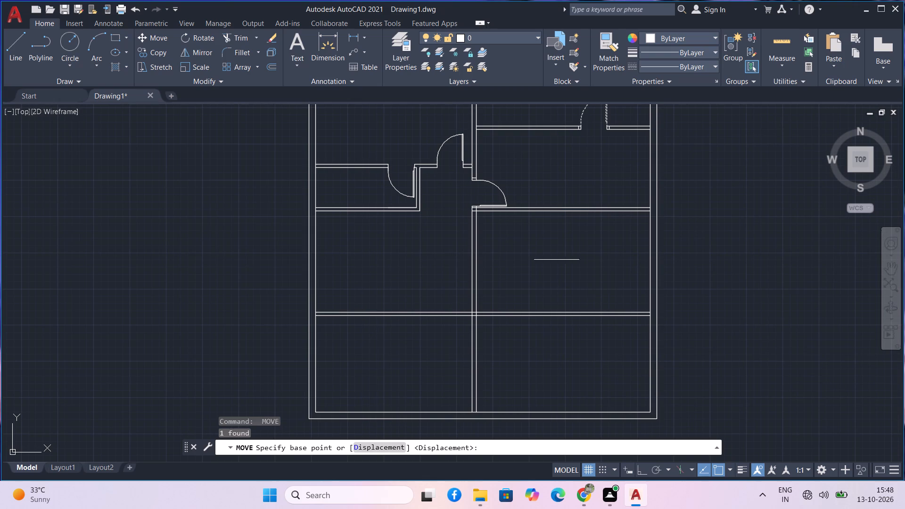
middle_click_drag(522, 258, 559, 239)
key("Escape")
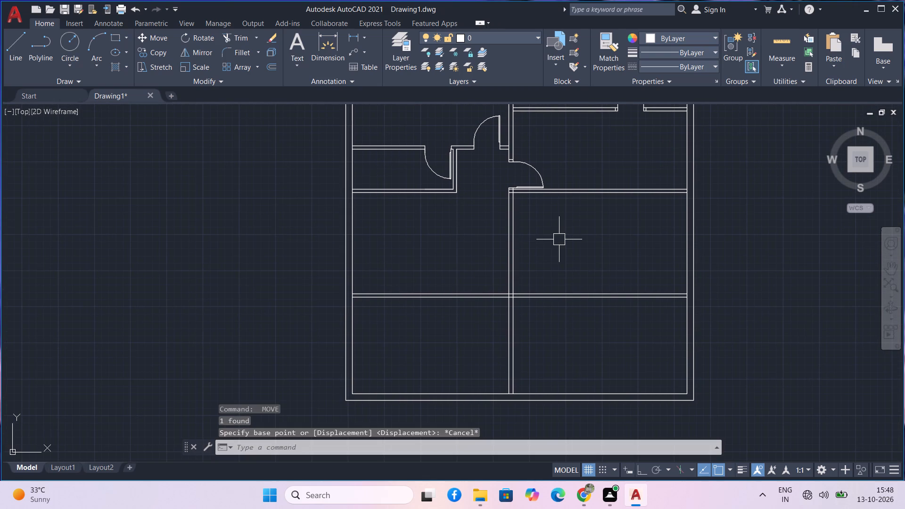
Trim away both central vertical partition lines between the middle and lower horizontal partitions.
type("tr")
key("space")
left_click_drag(560, 246, 417, 241)
Trim the leftover vertical and horizontal line pieces inside the wall corner below the central door.
scroll(507, 183, "up", 3)
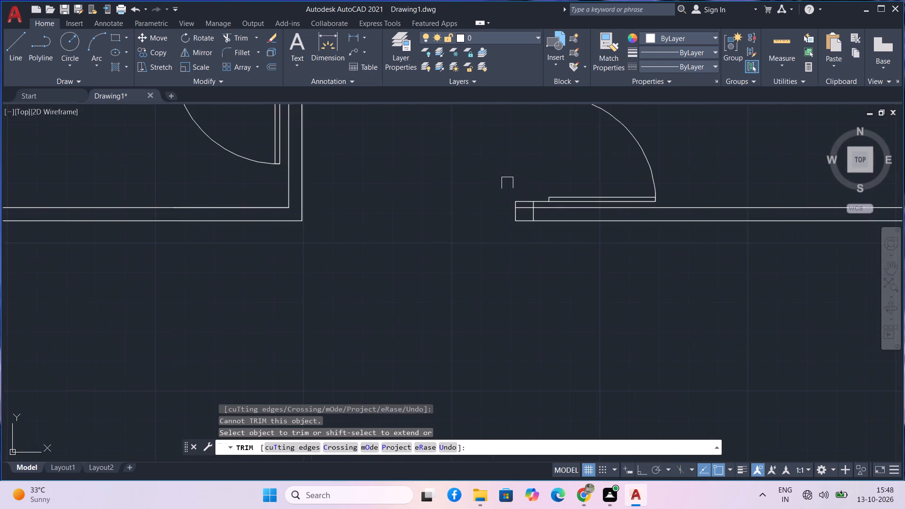
scroll(521, 205, "up", 2)
left_click(547, 231)
scroll(545, 221, "down", 2)
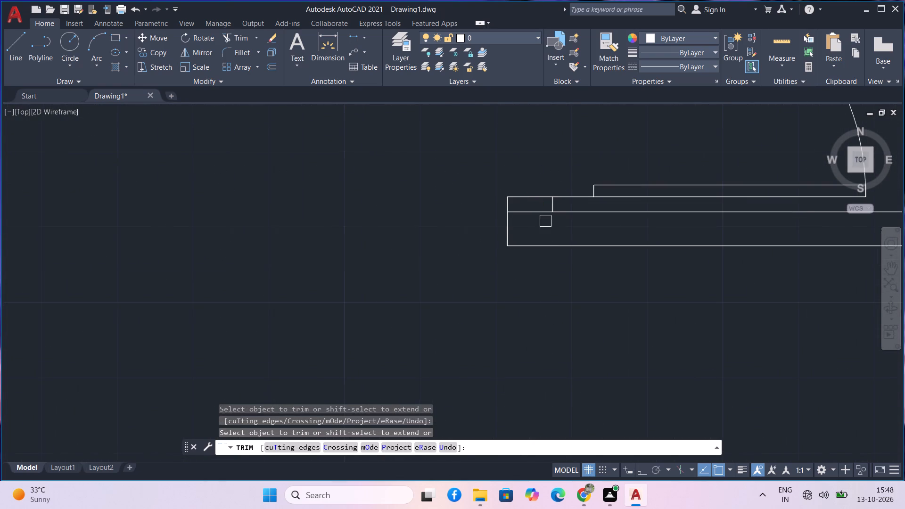
scroll(545, 221, "down", 2)
middle_click_drag(564, 284, 561, 278)
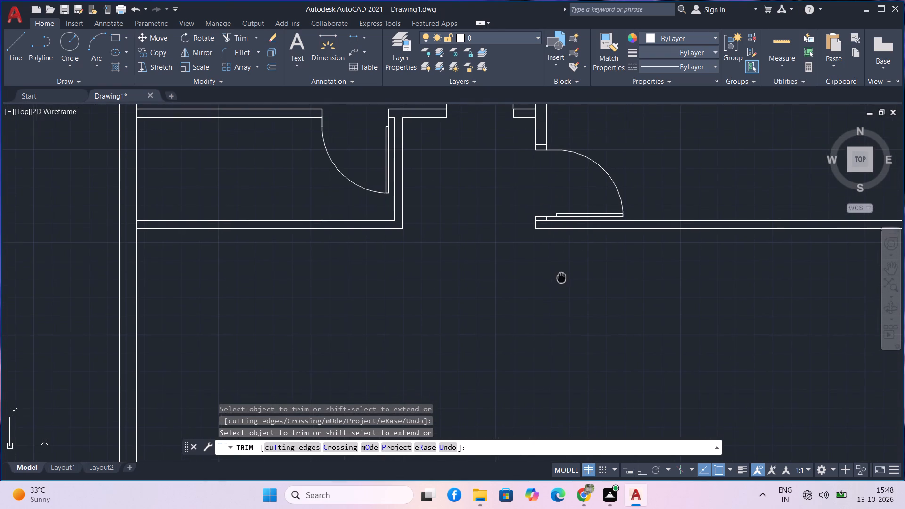
scroll(539, 235, "up", 5)
left_click(553, 182)
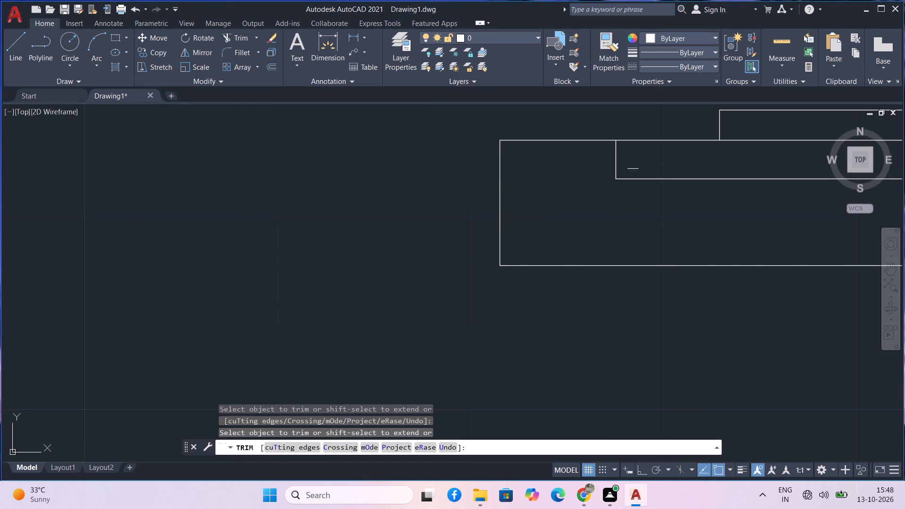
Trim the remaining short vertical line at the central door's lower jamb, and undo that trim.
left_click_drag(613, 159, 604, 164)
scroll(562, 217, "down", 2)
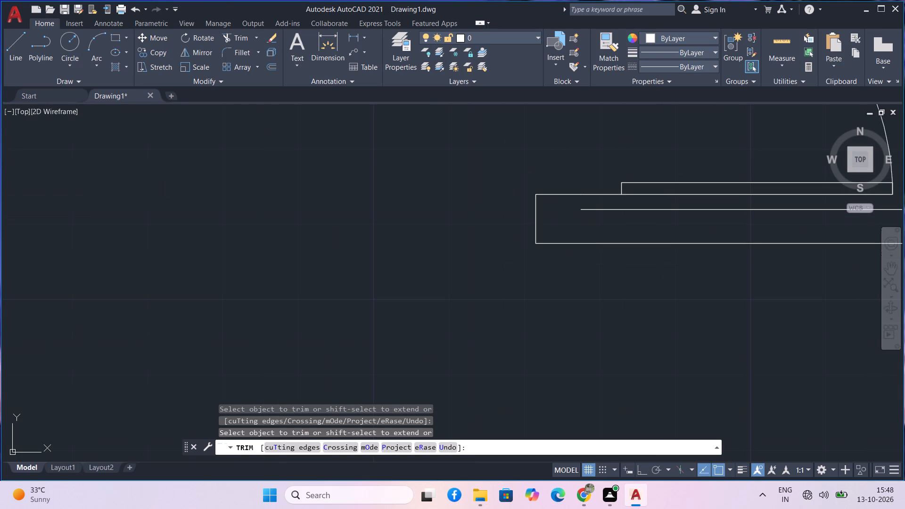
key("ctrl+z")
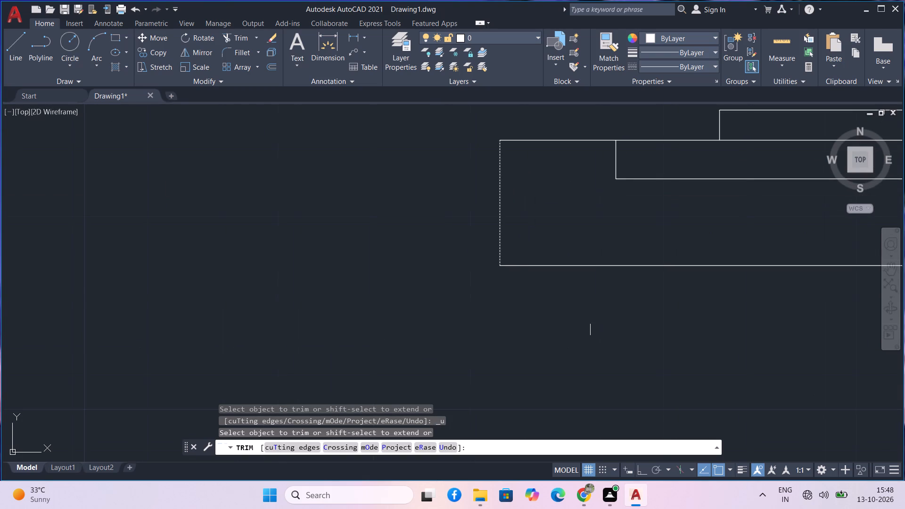
Trim away both lines of the lower horizontal partition to the right of the central vertical partition.
scroll(596, 329, "down", 5)
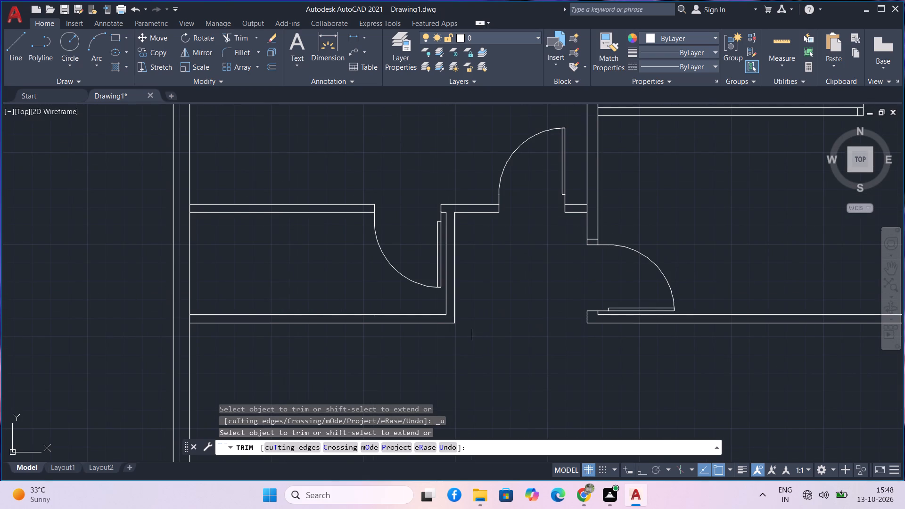
middle_click_drag(477, 335, 476, 188)
scroll(498, 262, "down", 1)
middle_click_drag(524, 334, 506, 224)
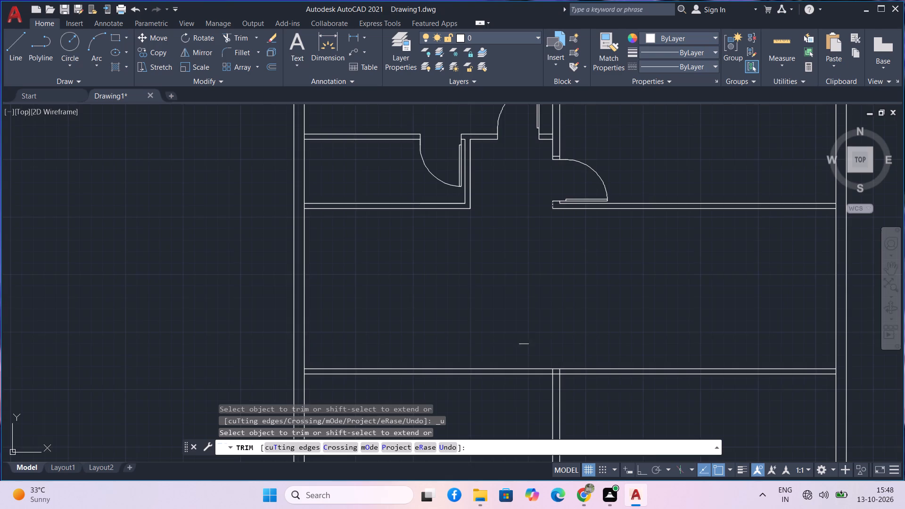
middle_click_drag(506, 224, 487, 182)
scroll(527, 282, "down", 1)
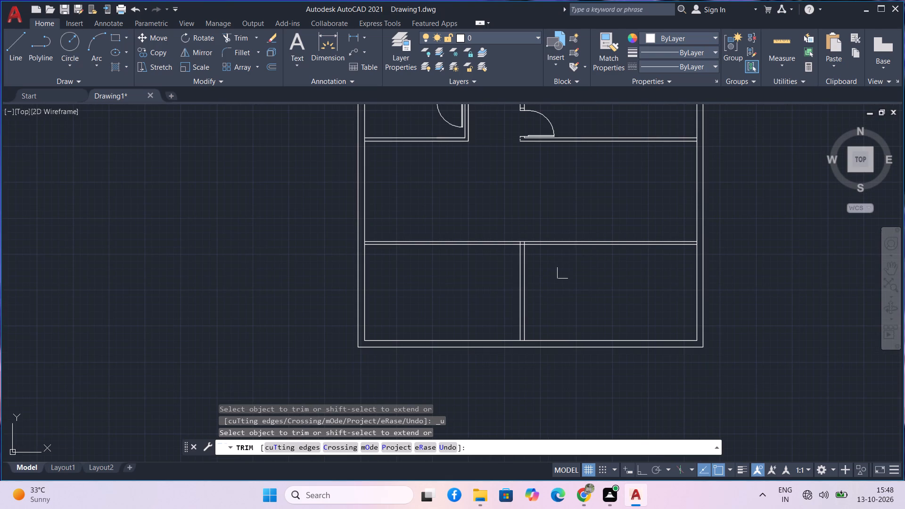
key("Escape")
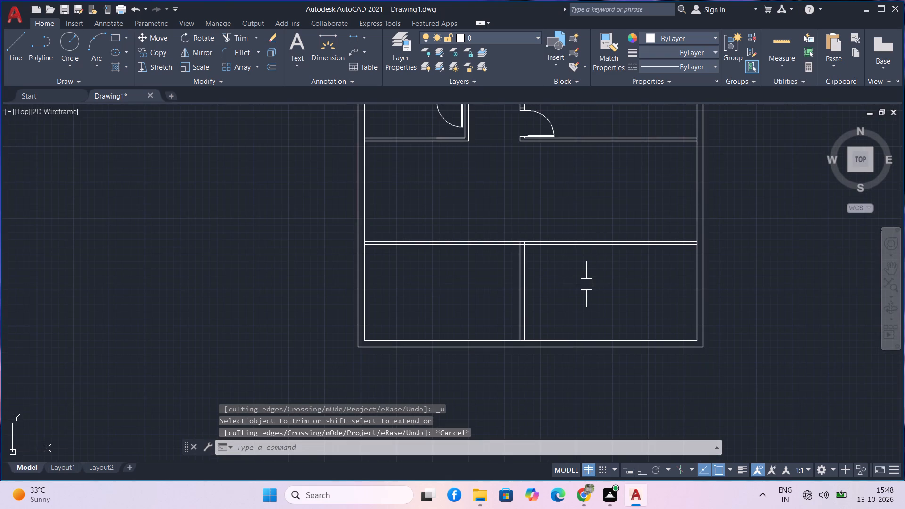
type("tr")
key("space")
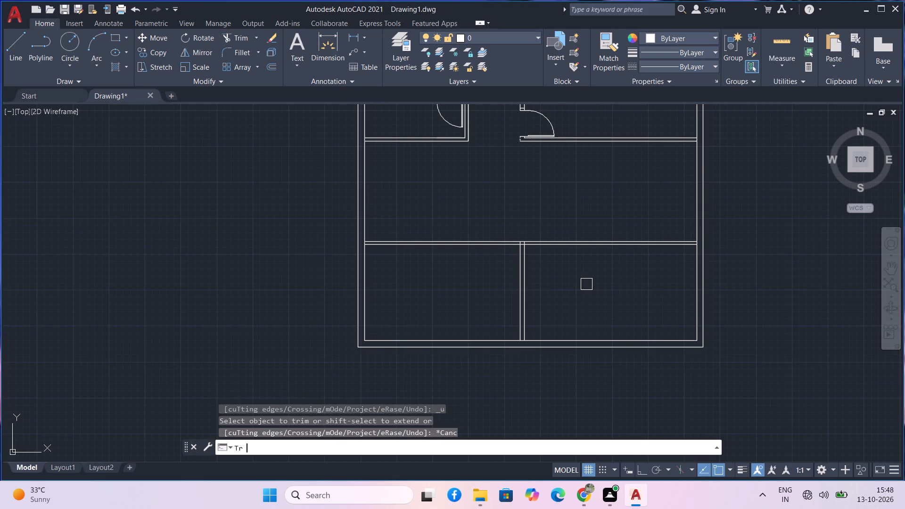
left_click_drag(586, 284, 563, 216)
left_click_drag(568, 236, 584, 281)
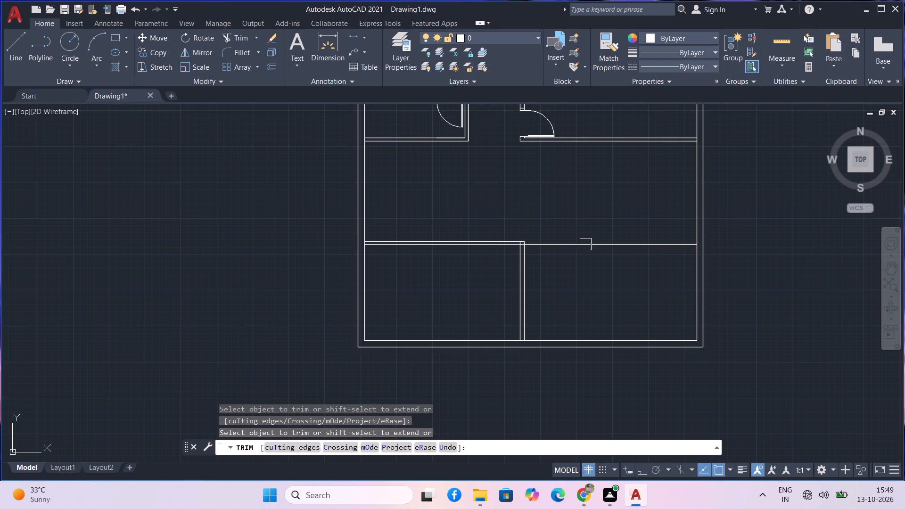
left_click(585, 244)
scroll(518, 246, "up", 4)
key("Escape")
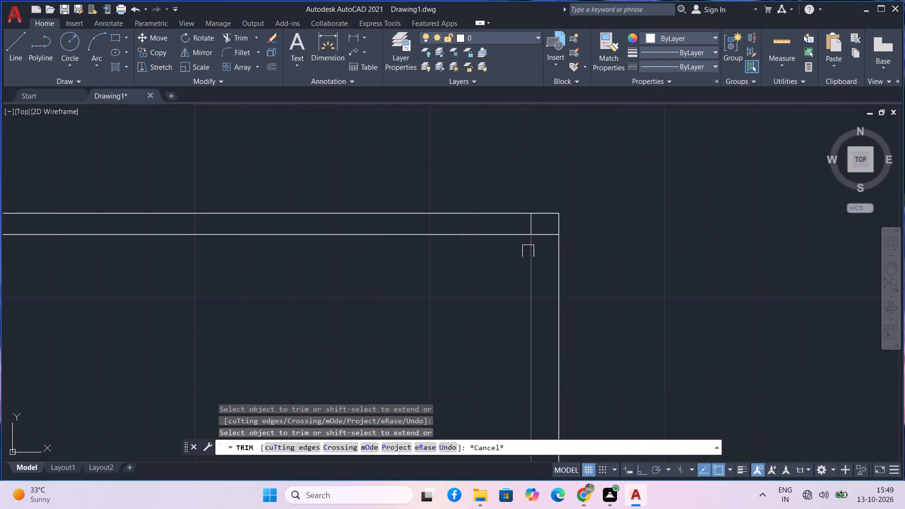
Offset the left line of the lower central vertical partition 3" into the lower-left room.
type("o")
key("space")
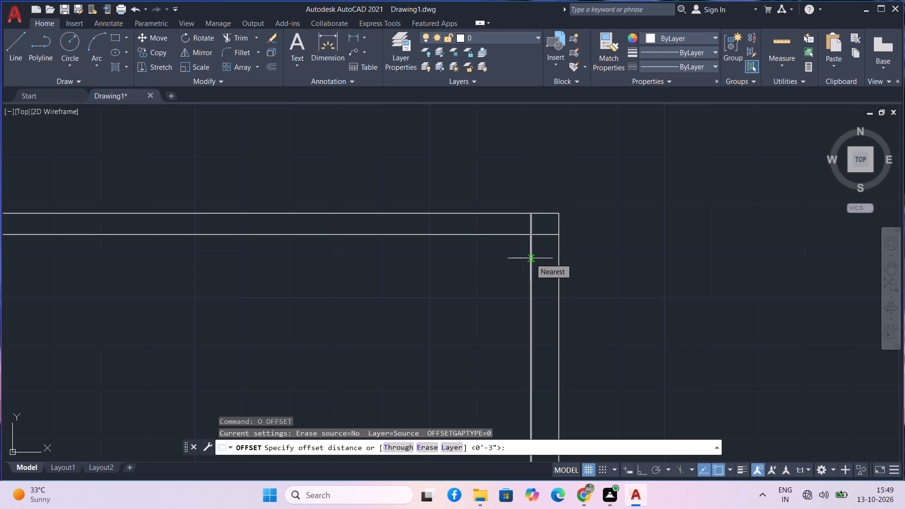
scroll(530, 258, "down", 2)
scroll(496, 292, "down", 1)
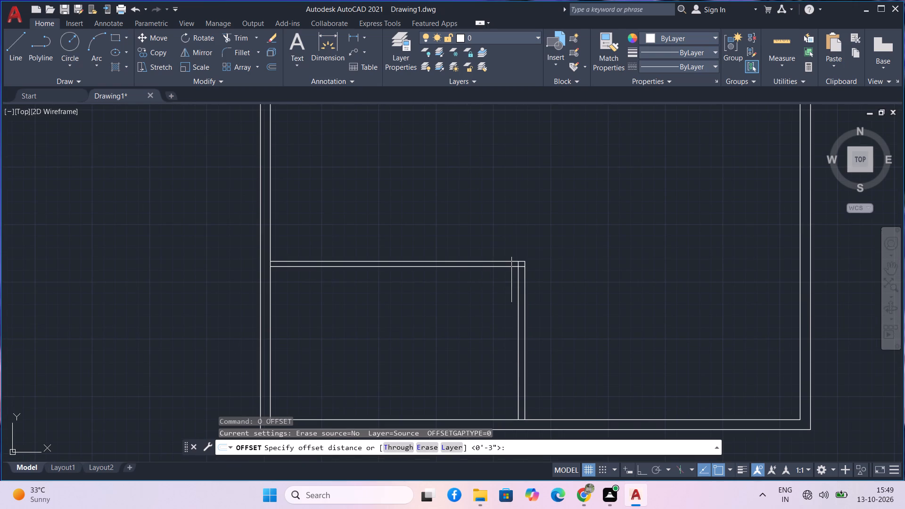
key("3")
key("Return")
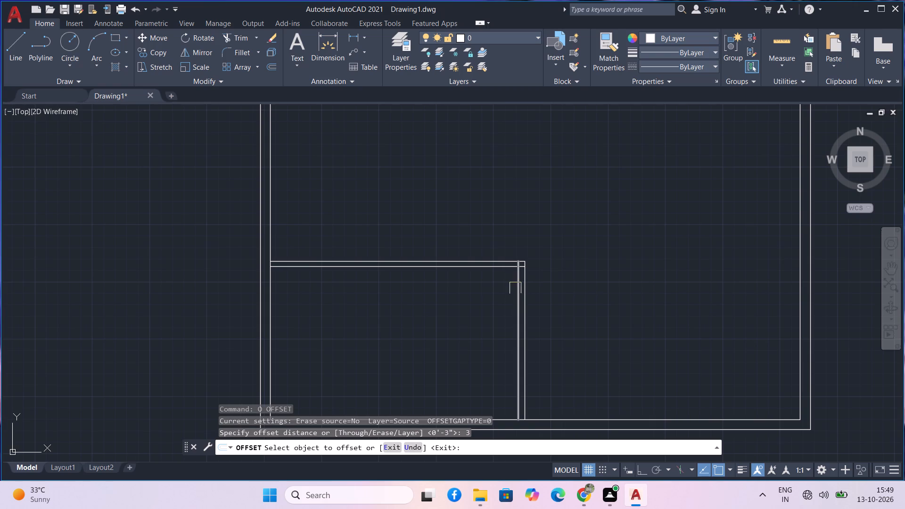
left_click(515, 288)
left_click(495, 292)
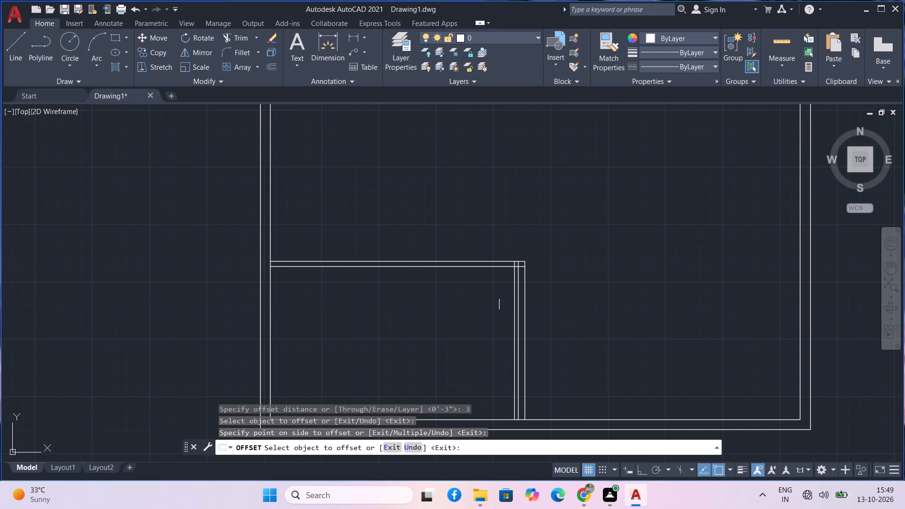
key("Escape")
Offset the new vertical line 3' further into the lower-left room to set the door width.
type("o 3'")
key("Return")
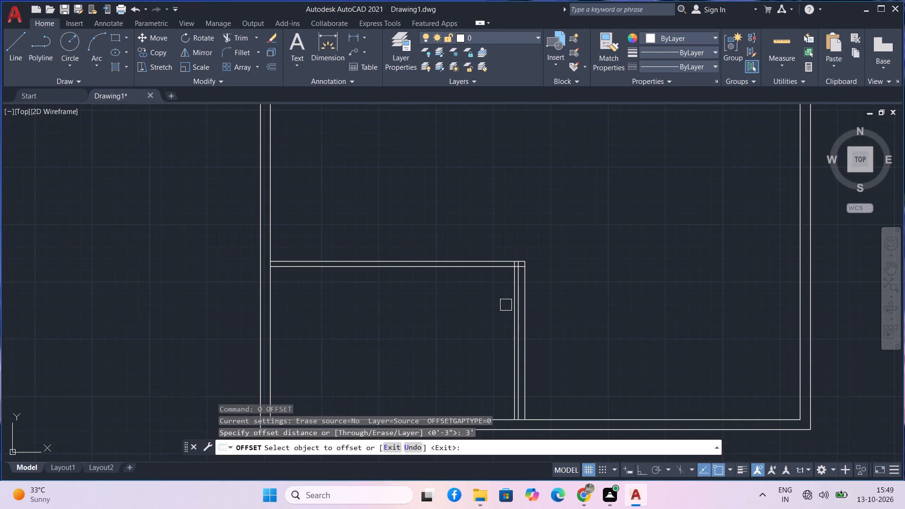
left_click(512, 312)
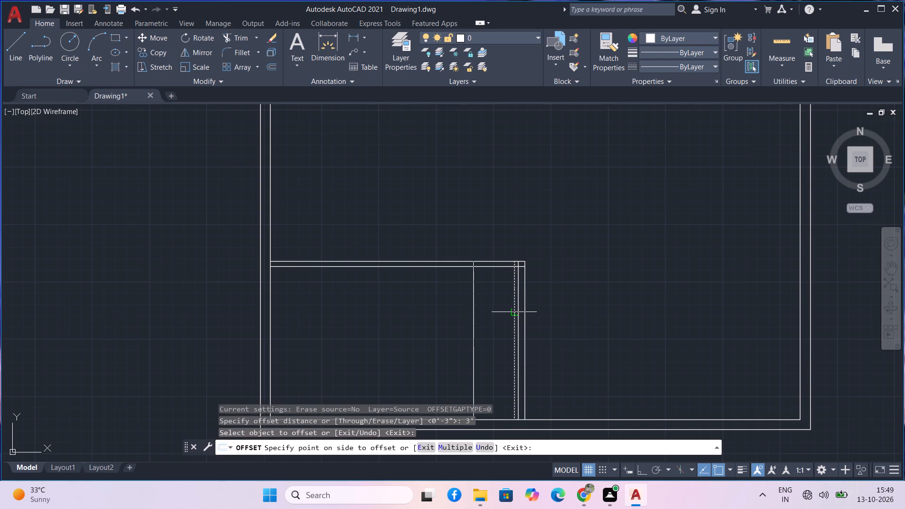
left_click(484, 310)
key("space")
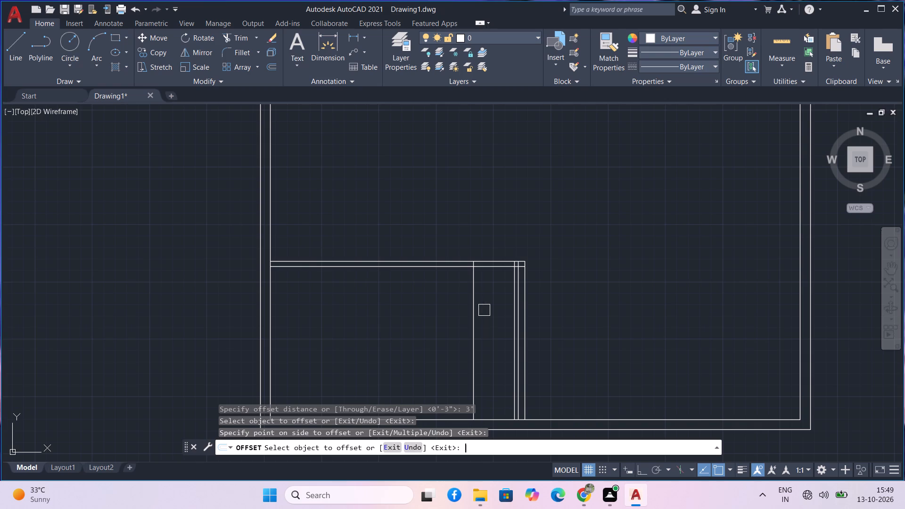
Offset the 3' door-width line another 3" toward the left outer wall.
type("o 3")
key("Return")
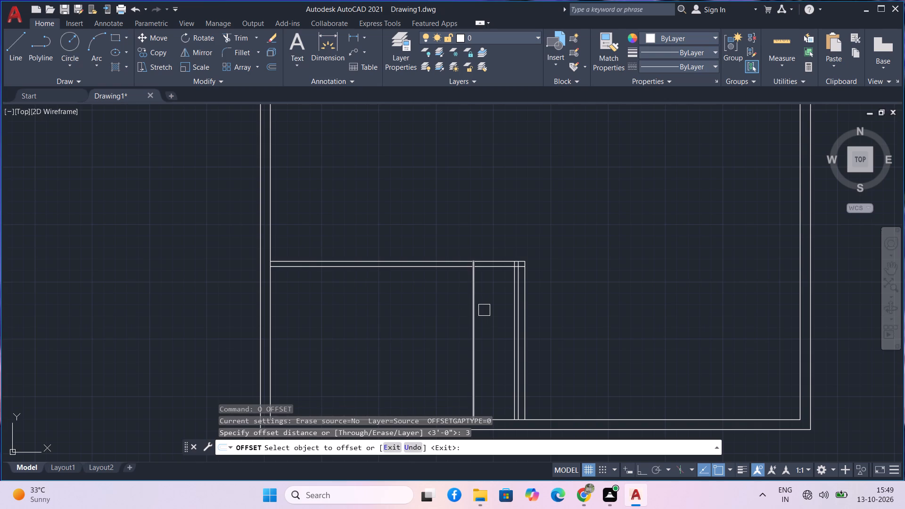
left_click(476, 288)
left_click(411, 291)
key("Escape")
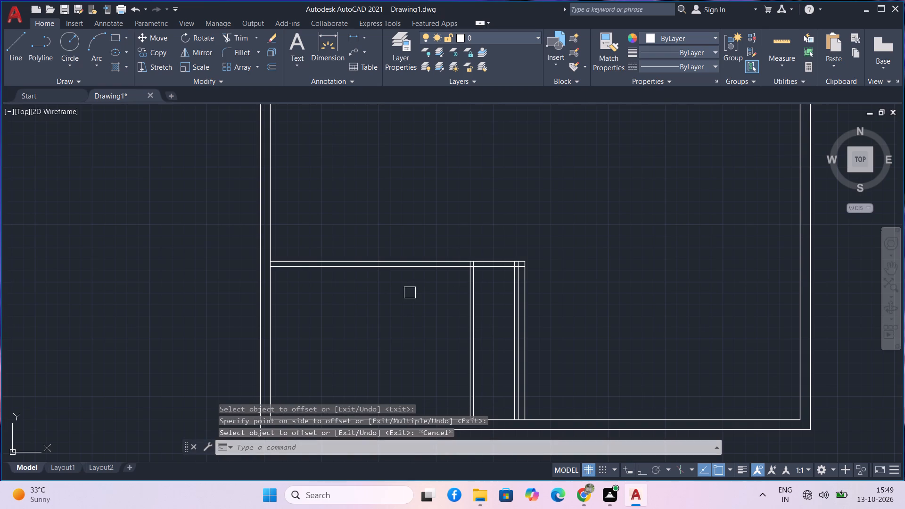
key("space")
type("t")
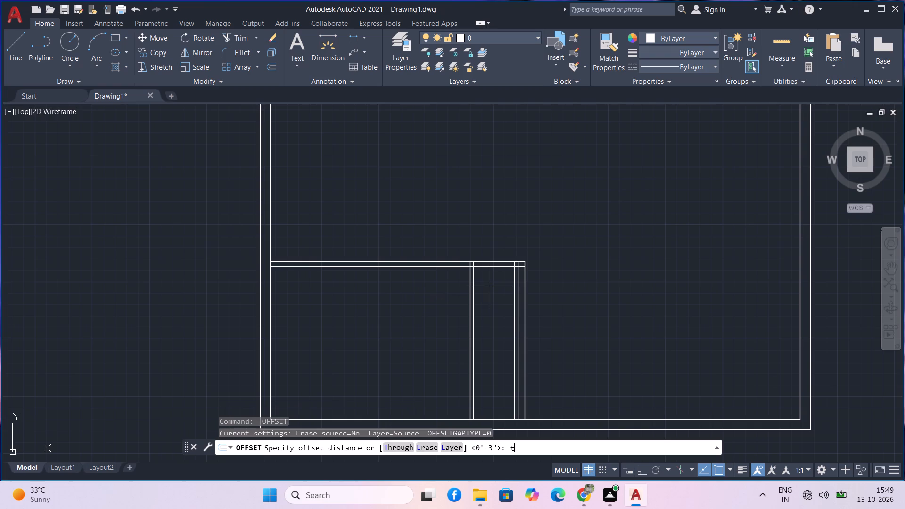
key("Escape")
Trim both lines of the lower horizontal partition between the jamb lines to open the 3' doorway.
type("tr")
key("space")
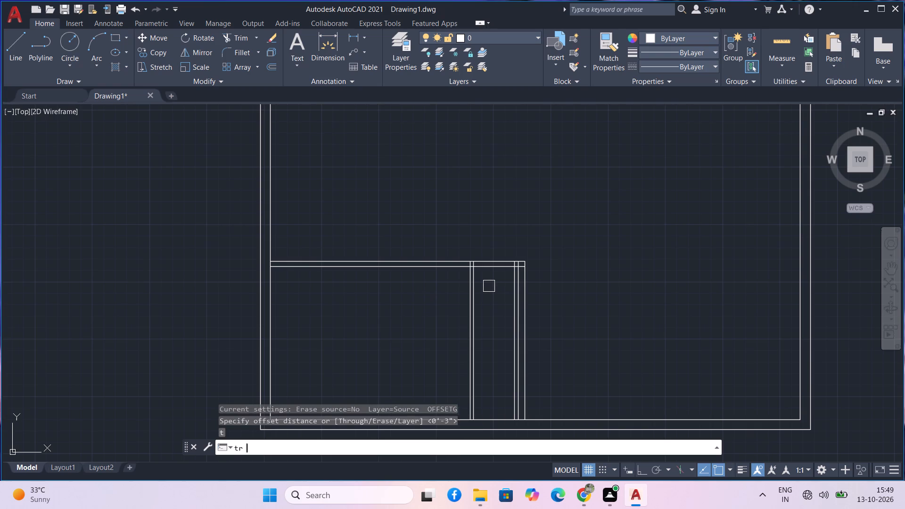
left_click_drag(489, 286, 489, 271)
left_click_drag(502, 339, 482, 243)
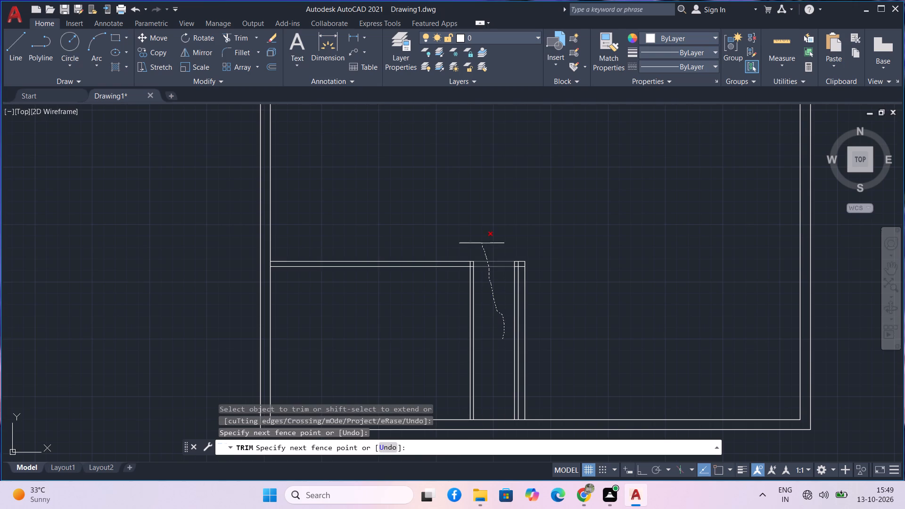
left_click_drag(482, 243, 481, 234)
Trim away the offset vertical jamb lines below the lower horizontal partition on both sides of the doorway.
scroll(480, 302, "up", 2)
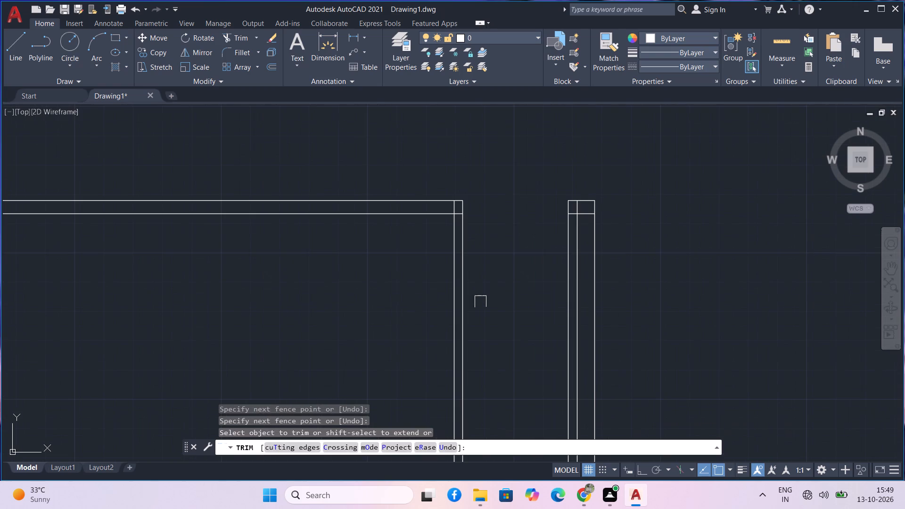
left_click_drag(487, 300, 414, 303)
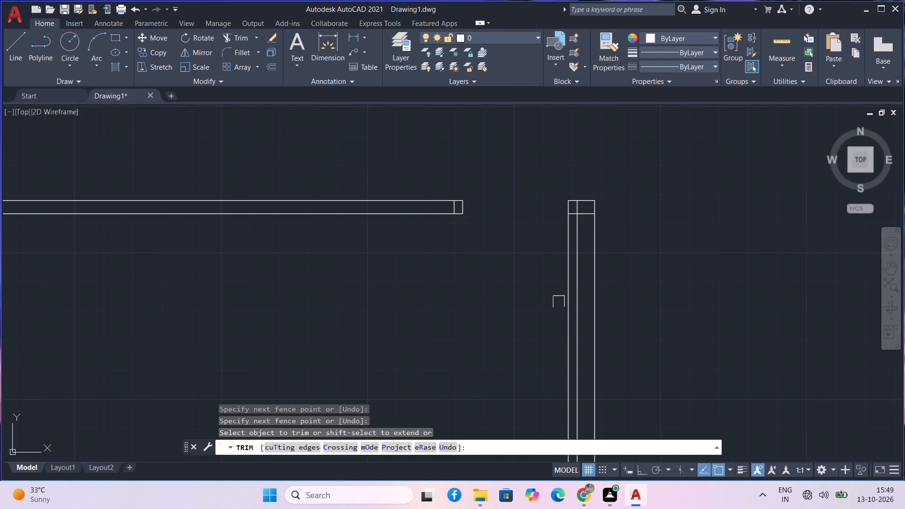
left_click(564, 302)
scroll(477, 294, "down", 3)
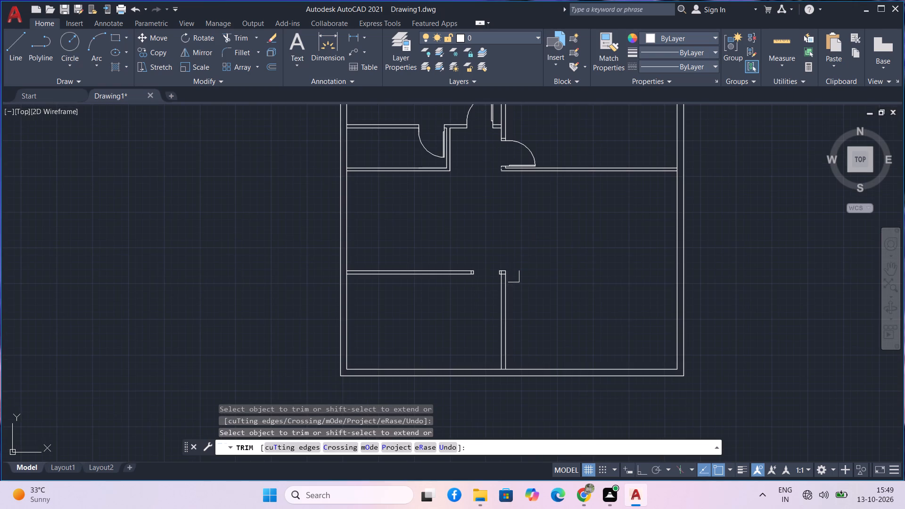
Trim the leftover line pieces inside the wall corner where the central vertical partition meets the doorway.
scroll(513, 277, "up", 5)
scroll(461, 269, "up", 1)
left_click_drag(467, 268, 426, 225)
left_click_drag(436, 231, 420, 229)
scroll(420, 229, "down", 3)
scroll(383, 245, "down", 2)
key("Escape")
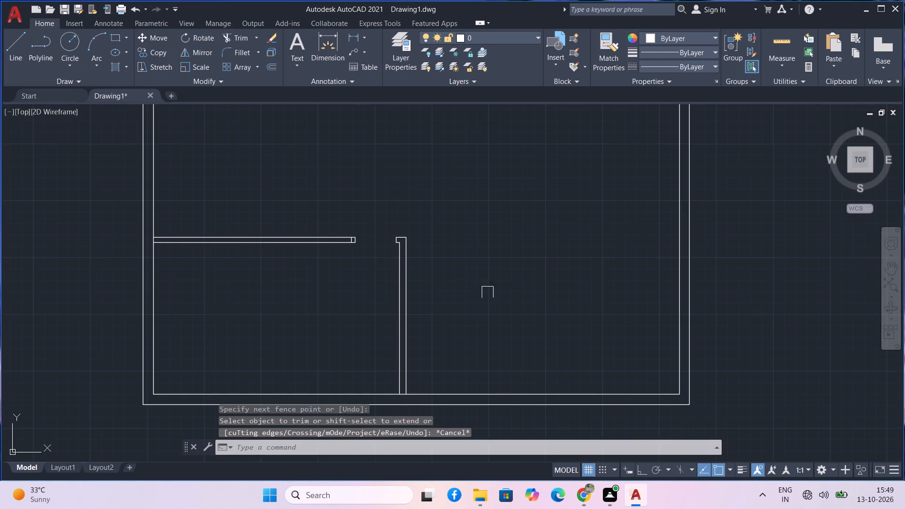
Examine the new doorway gap in the lower horizontal partition against the rest of the floor plan.
scroll(513, 273, "down", 2)
middle_click_drag(513, 273, 506, 301)
scroll(506, 297, "down", 1)
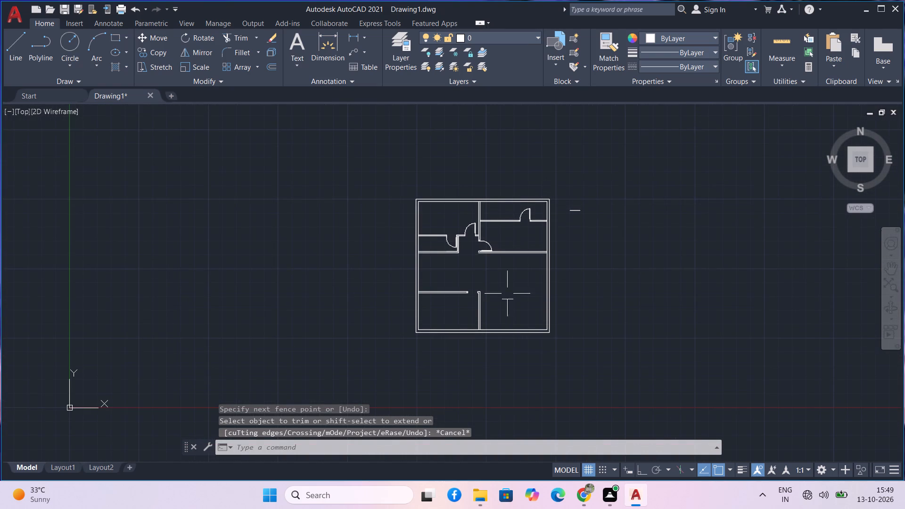
scroll(463, 303, "up", 4)
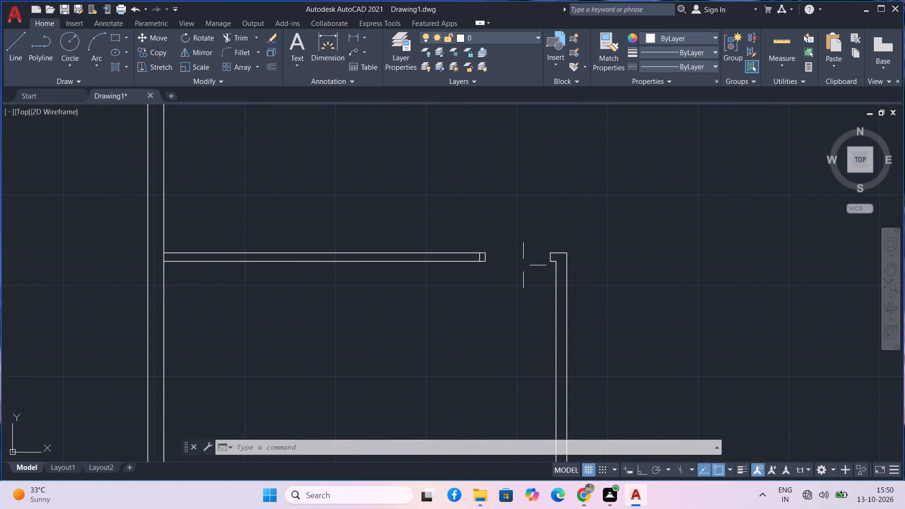
scroll(523, 265, "down", 1)
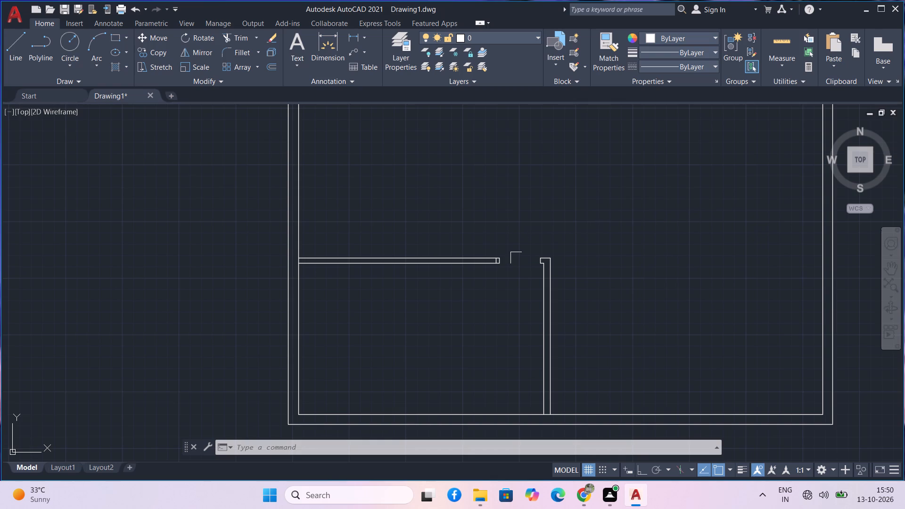
scroll(502, 261, "up", 2)
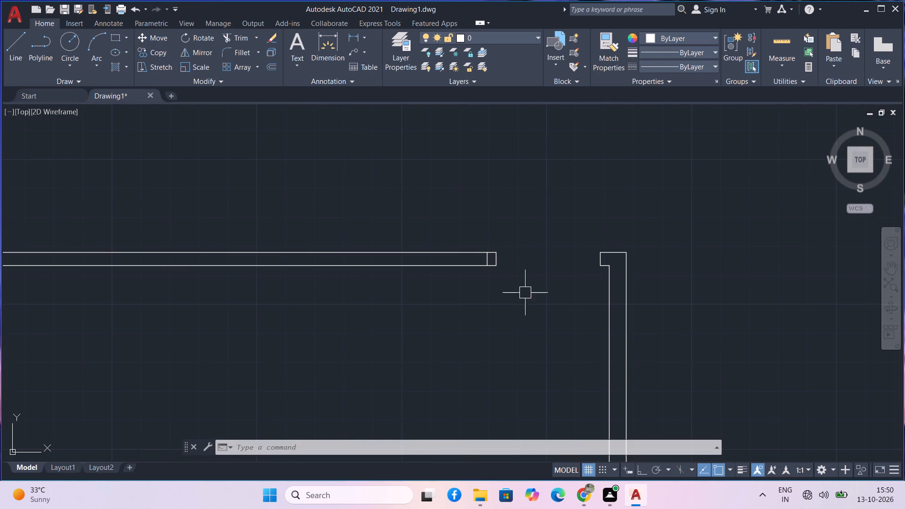
scroll(526, 298, "down", 1)
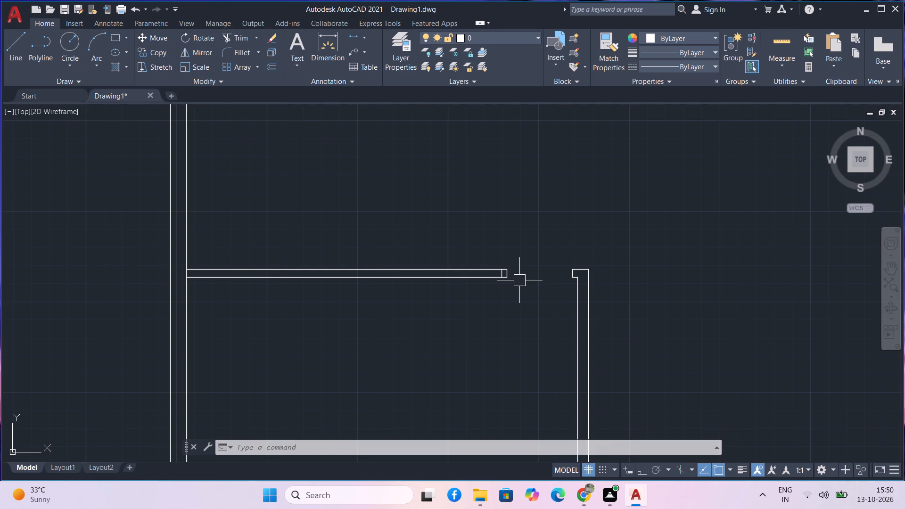
scroll(486, 276, "up", 1)
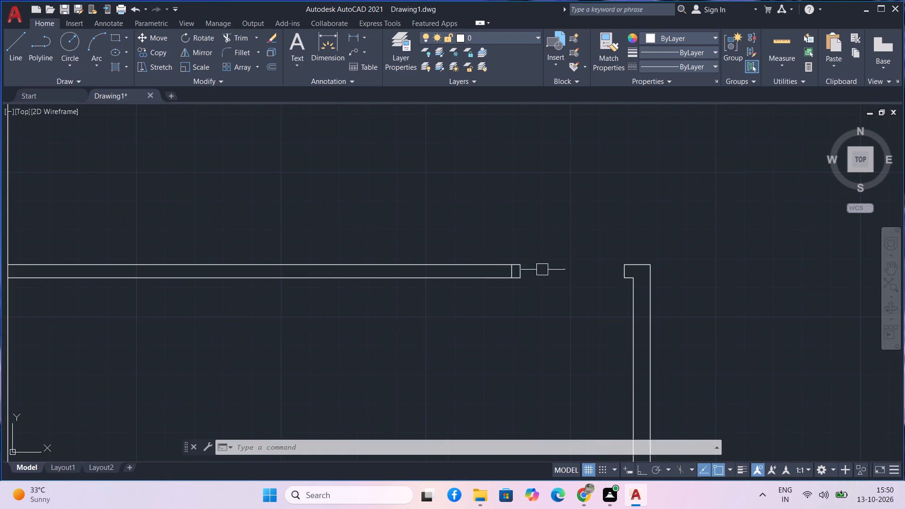
Offset the inner short line at the doorway's left jamb 2' toward the left outer wall.
scroll(544, 281, "up", 1)
type("o")
key("space")
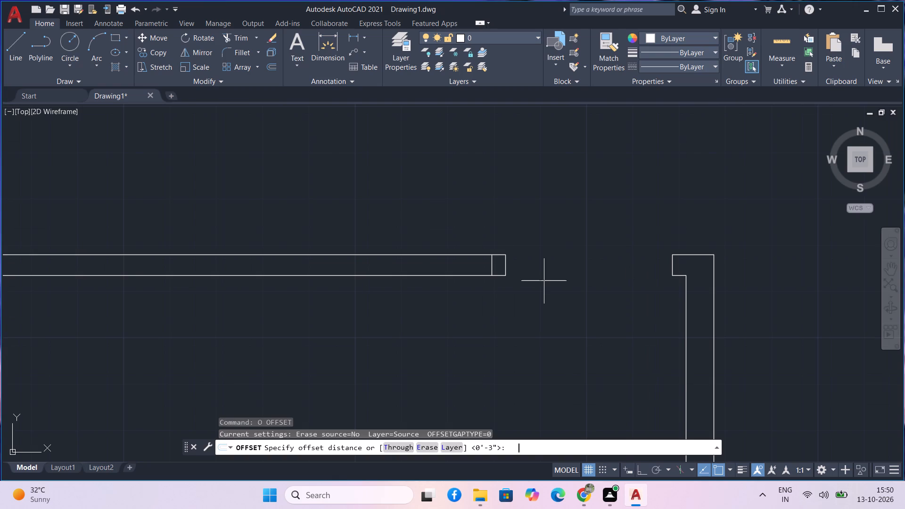
type("2'")
key("Return")
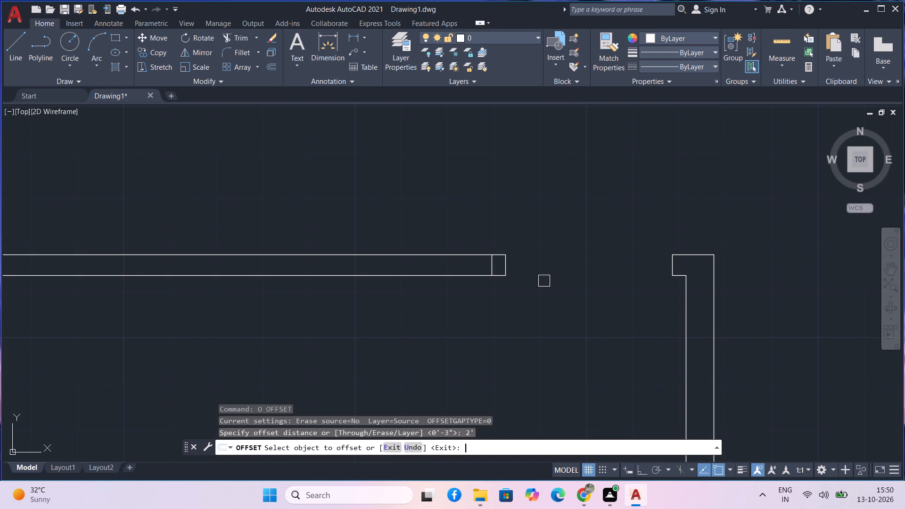
left_click(489, 267)
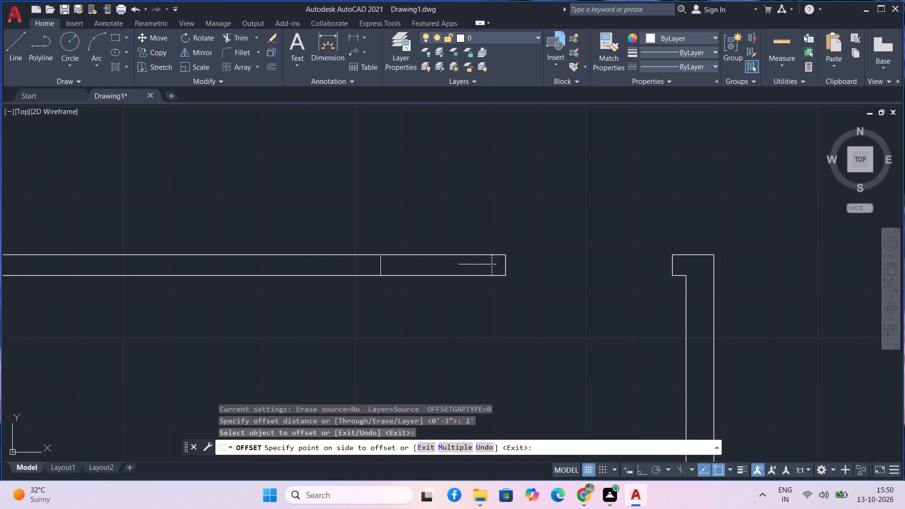
left_click(444, 264)
key("Escape")
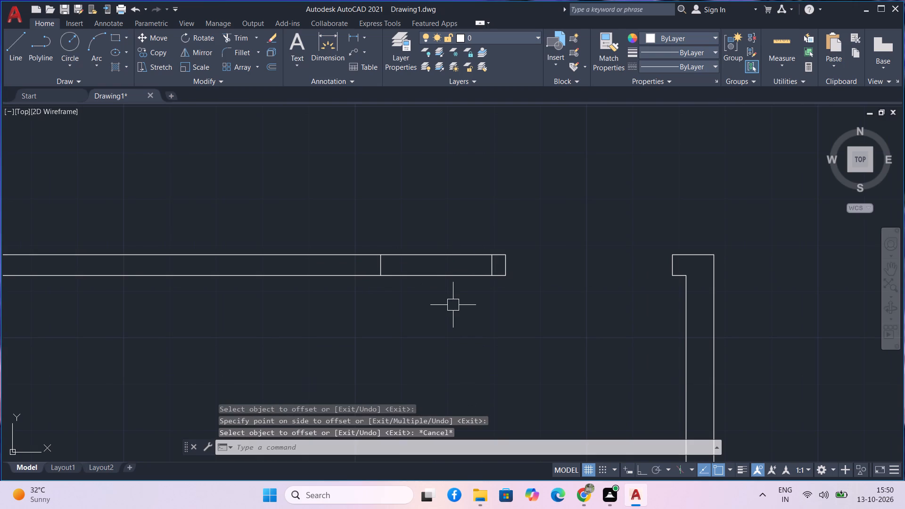
Trim the lower horizontal partition back to the 2' offset line and remove the small leftover jamb piece, widening the doorway.
type("tr")
key("space")
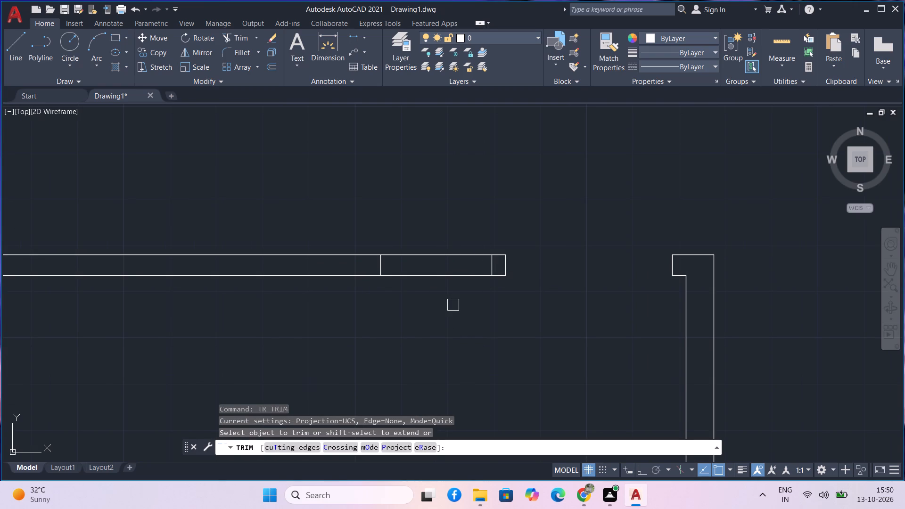
left_click_drag(464, 315, 460, 246)
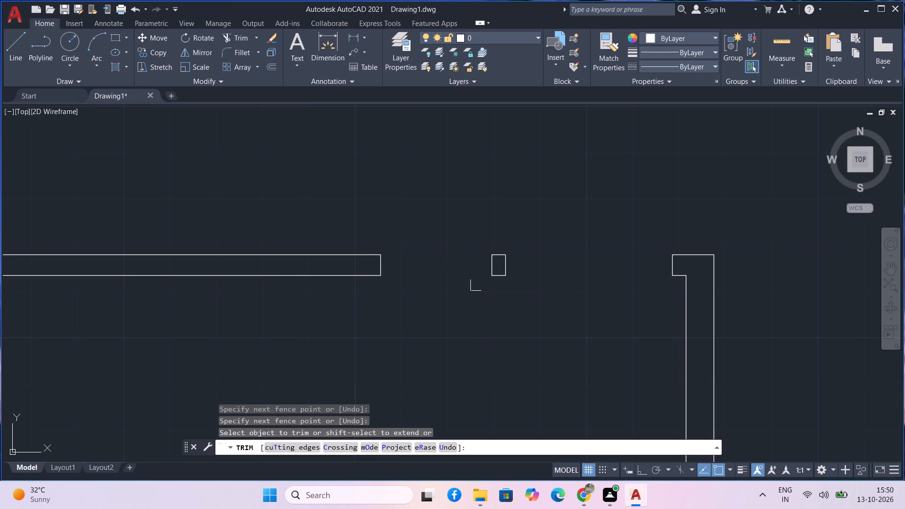
left_click_drag(474, 274, 512, 266)
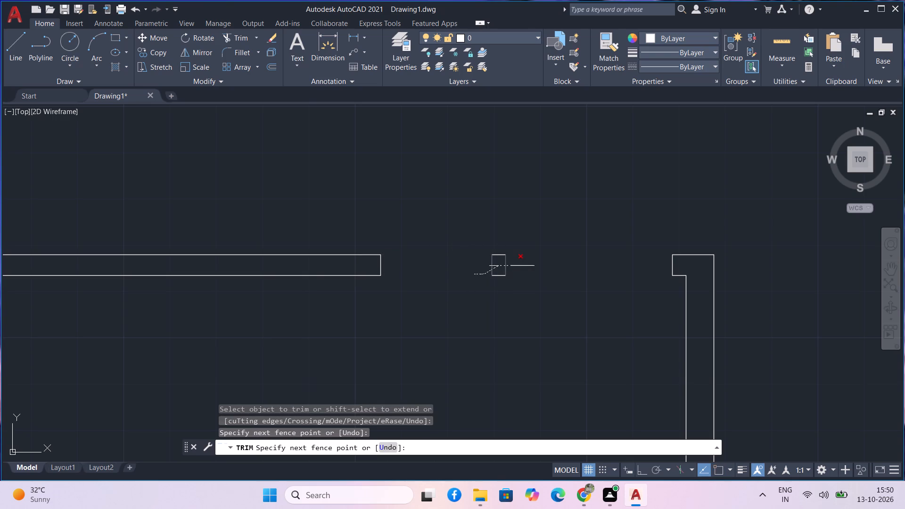
left_click_drag(512, 266, 504, 324)
scroll(460, 280, "down", 2)
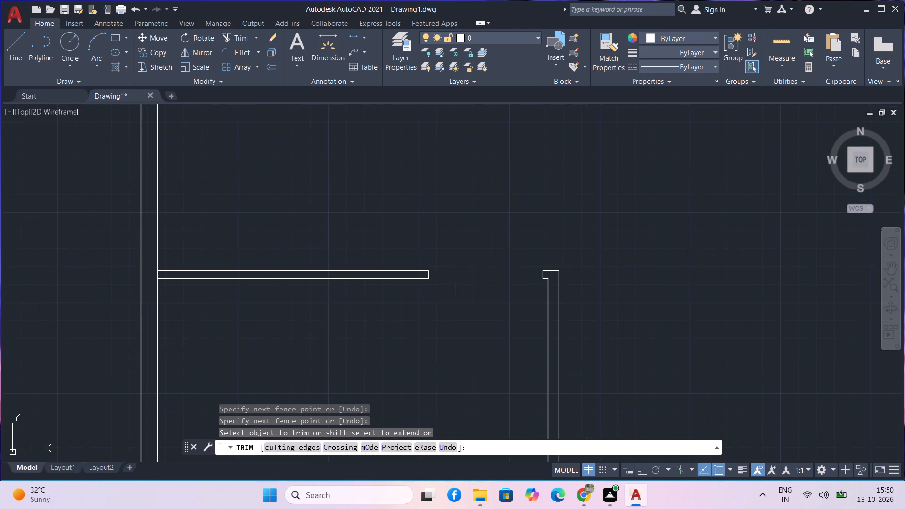
scroll(487, 323, "down", 2)
middle_click_drag(550, 335, 443, 296)
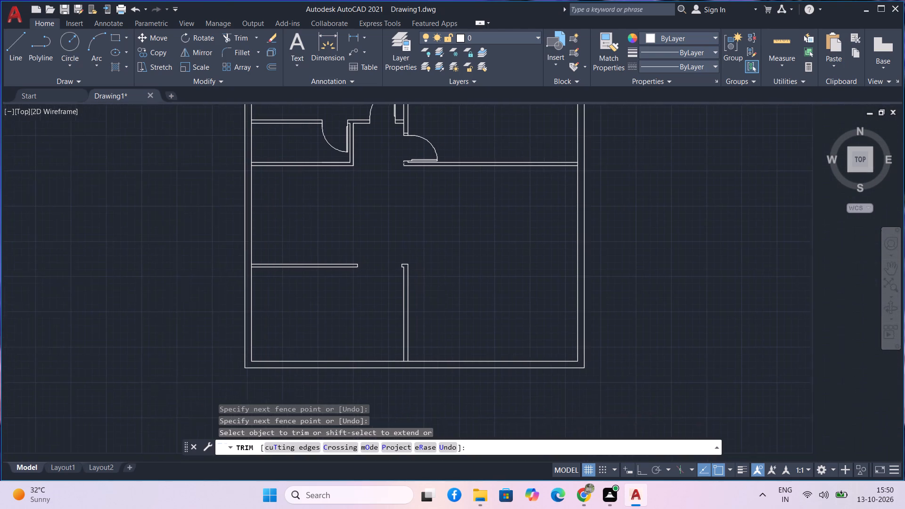
middle_click_drag(443, 296, 432, 317)
key("Escape")
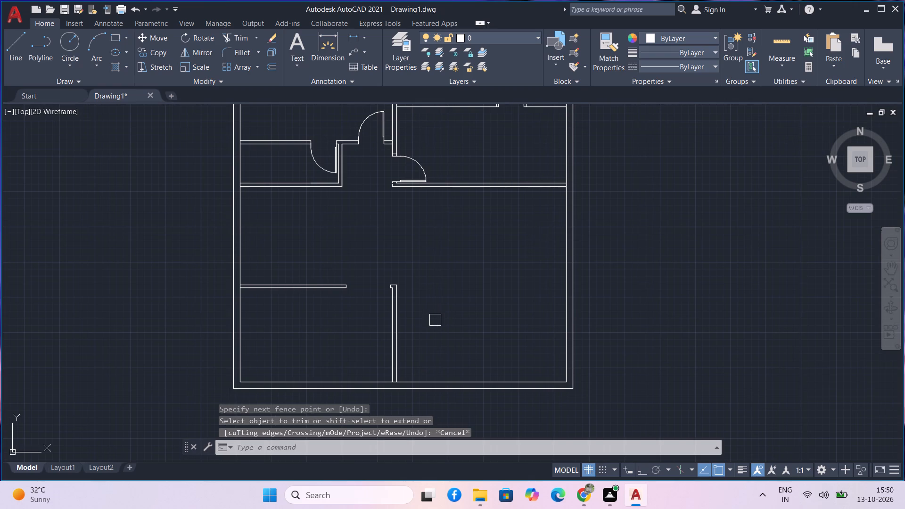
Offset the right face line of the lower central vertical partition 5' toward the right outer wall.
middle_click(435, 320)
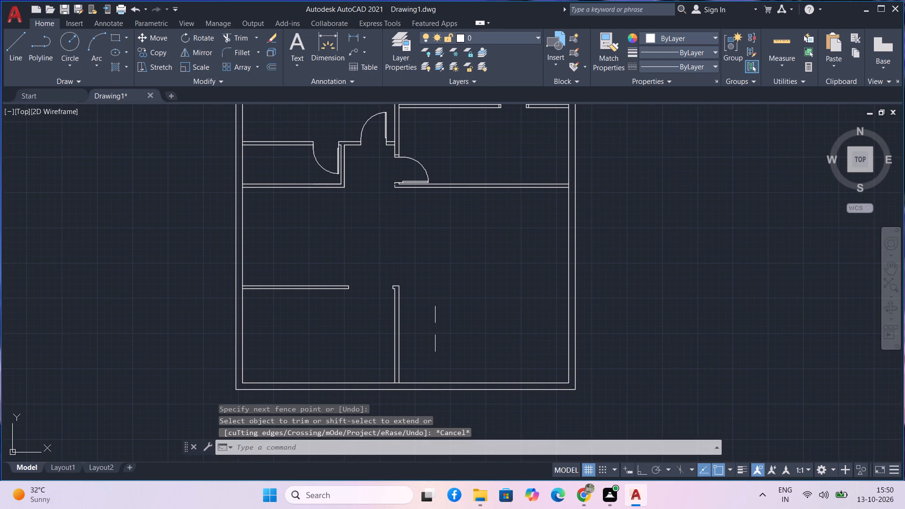
type("o")
key("space")
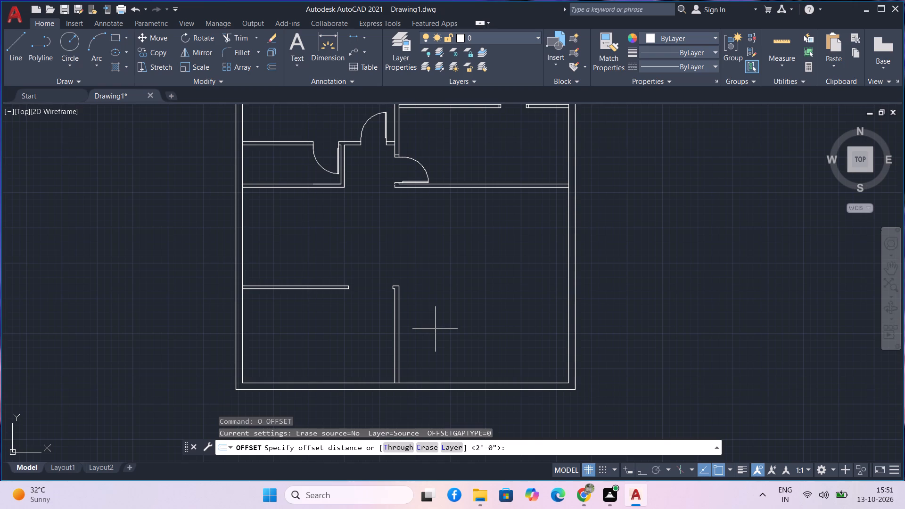
type("5';")
key("BackSpace")
key("Return")
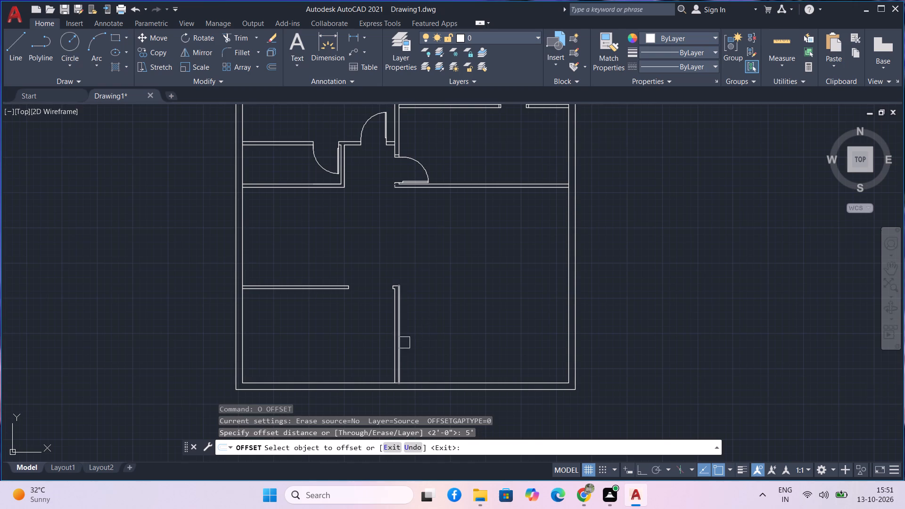
left_click(404, 343)
left_click(486, 356)
key("Escape")
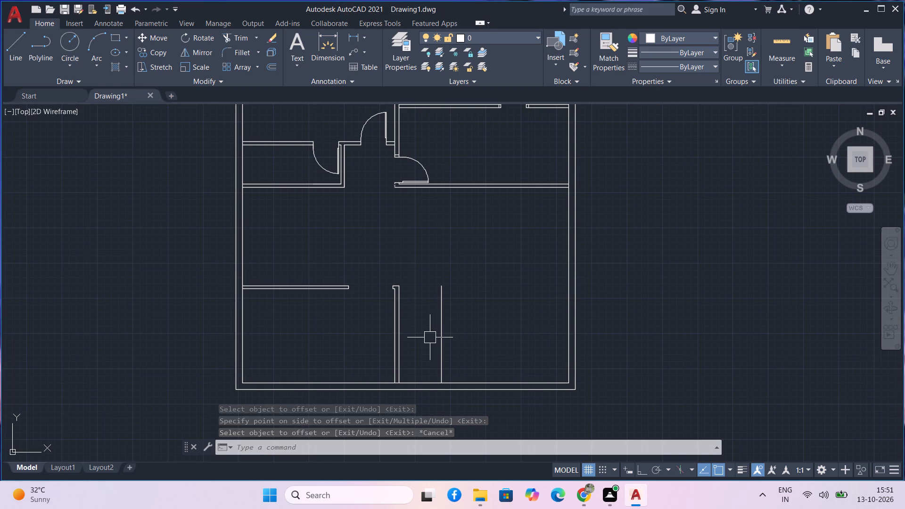
Offset the new vertical line 4.5" toward the right outer wall to give the second partition its thickness.
type("o")
key("space")
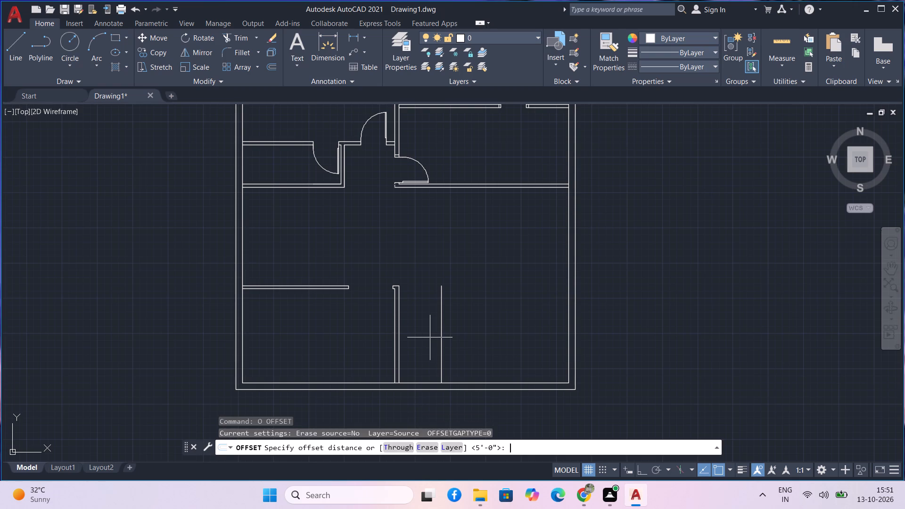
type("4.5")
key("Return")
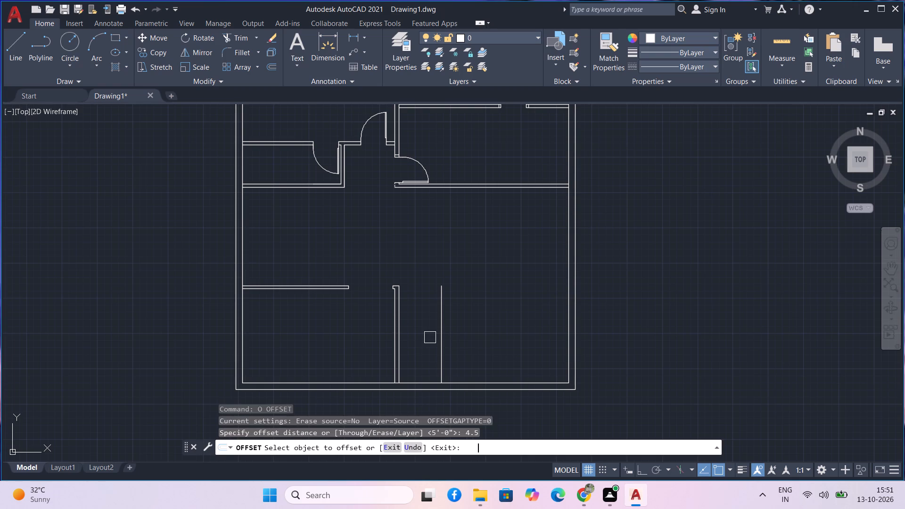
left_click(444, 338)
left_click(486, 355)
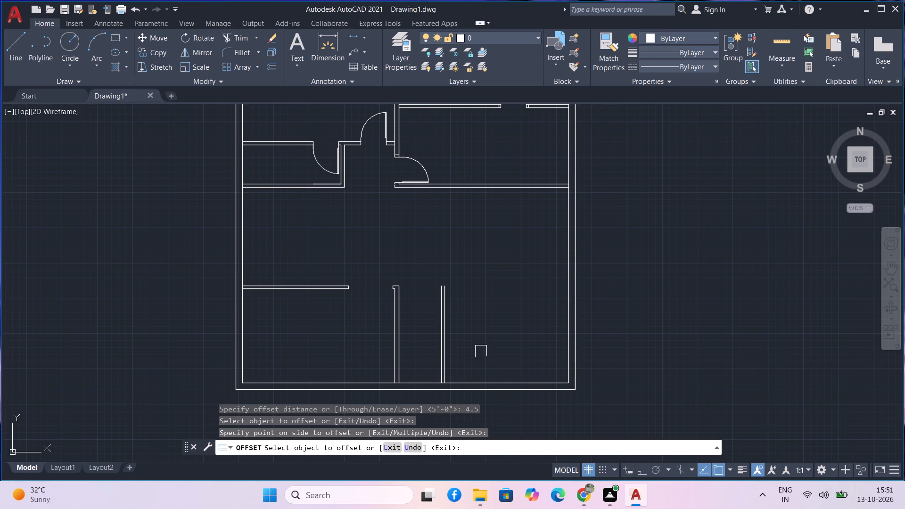
key("Escape")
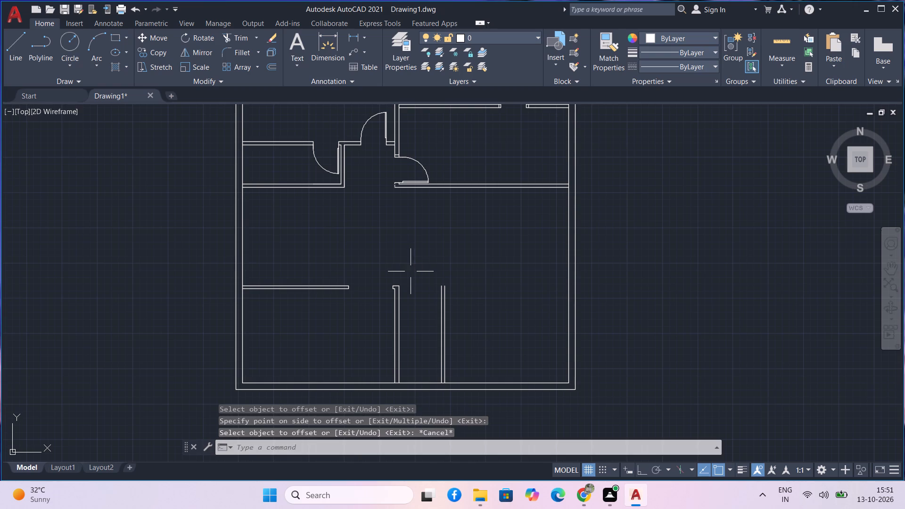
Extend the short top line of the central partition across to both lines of the new vertical partition.
type("ex")
key("space")
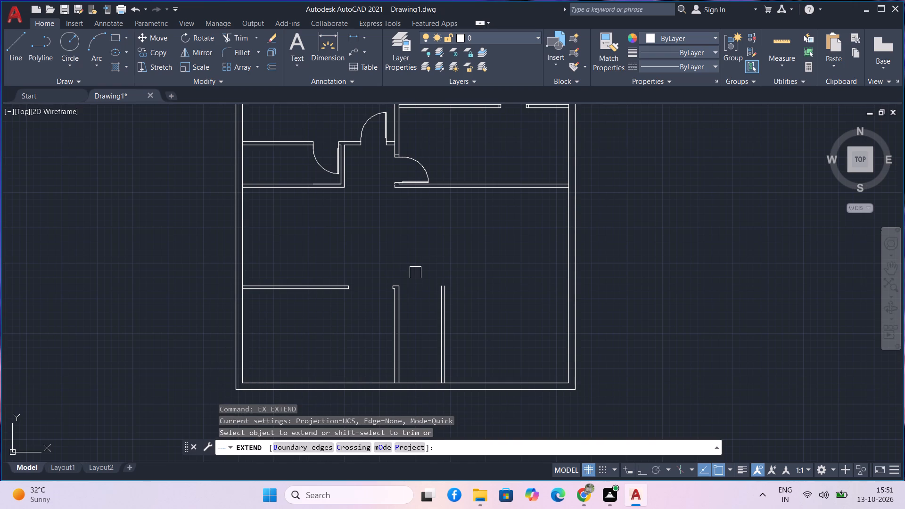
scroll(413, 279, "up", 2)
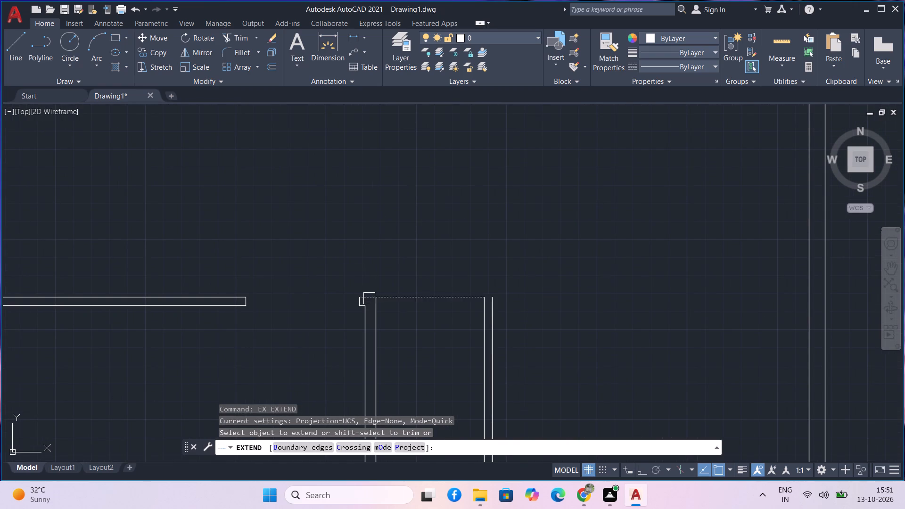
left_click(369, 298)
left_click(434, 299)
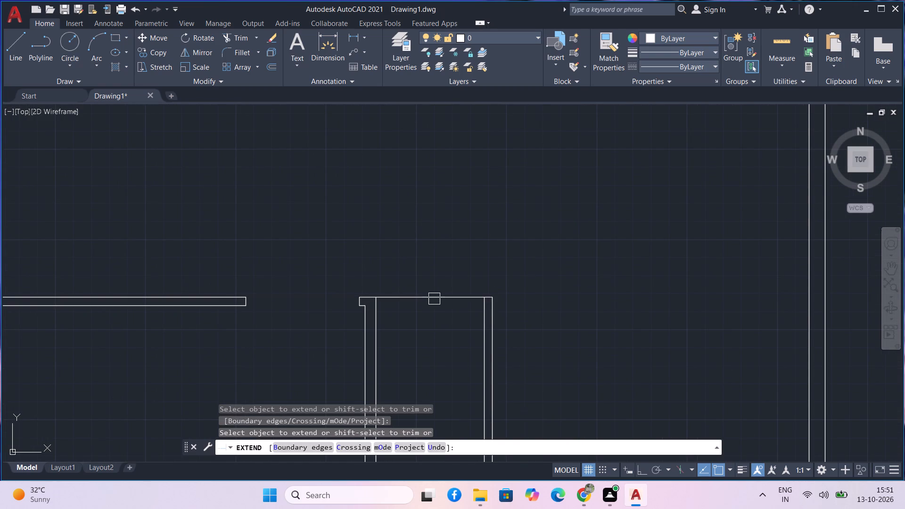
key("Escape")
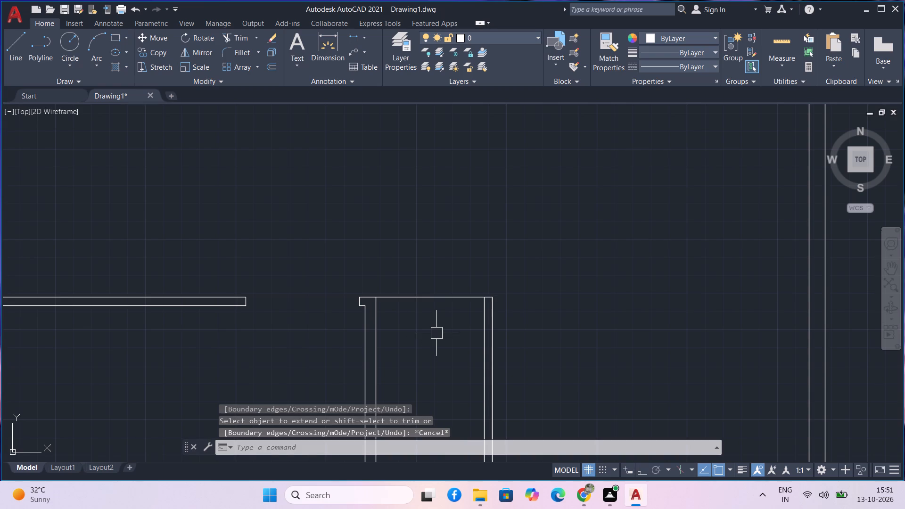
Offset the extended top line 4.5" downward to form the small room's upper wall.
type("o")
key("space")
type("4.5")
key("Return")
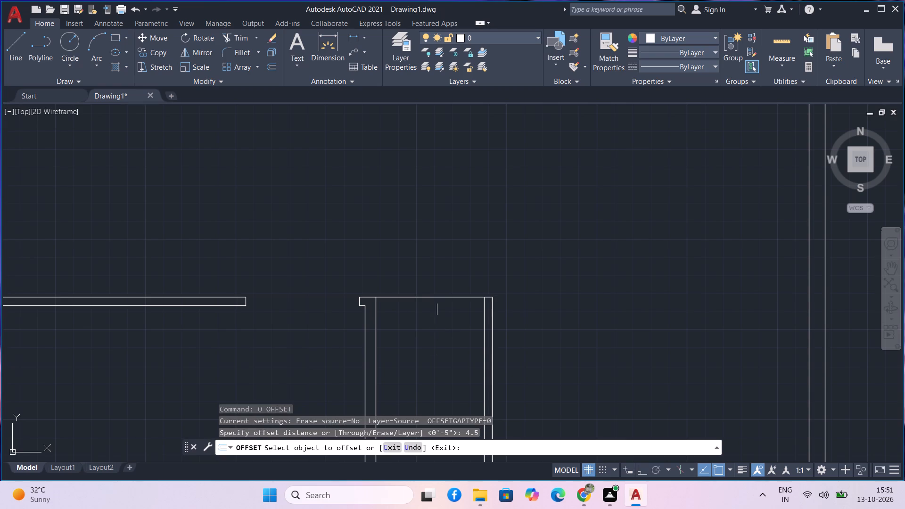
left_click(444, 297)
left_click(453, 329)
key("space")
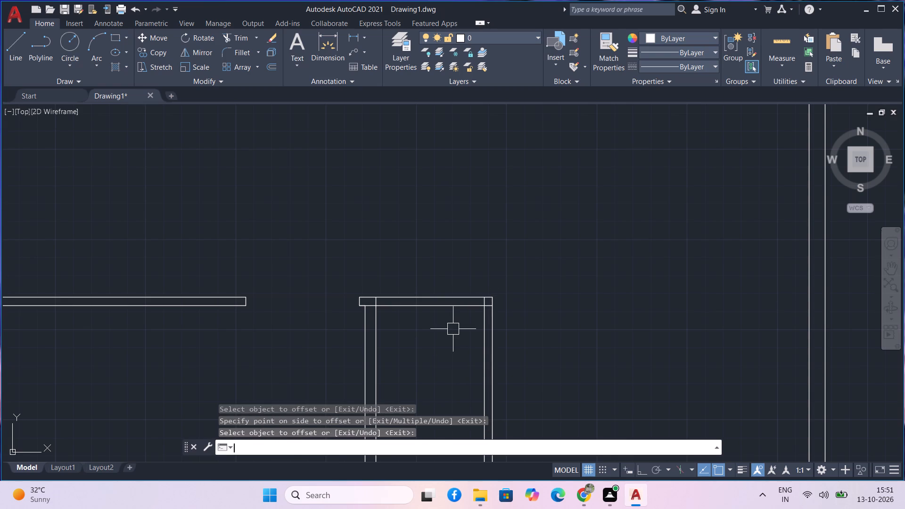
Trim the overlapping line pieces inside both upper corners of the small room between the two vertical partitions.
scroll(453, 329, "down", 1)
scroll(409, 312, "up", 3)
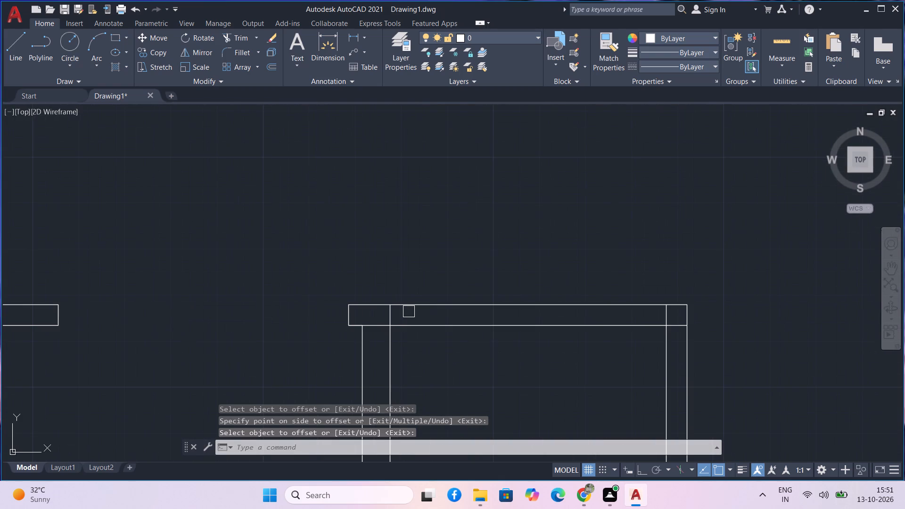
key("Escape")
type("tr")
key("space")
scroll(402, 322, "up", 3)
left_click_drag(395, 305, 349, 290)
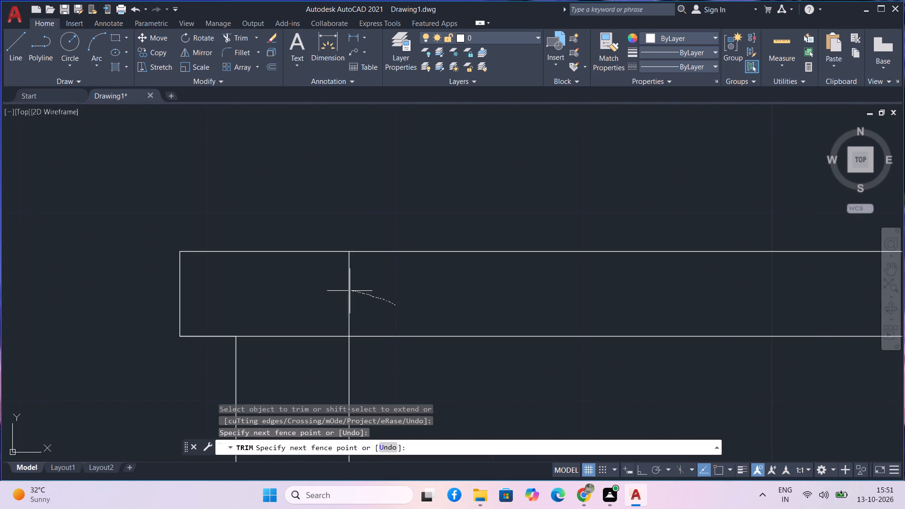
left_click_drag(349, 290, 293, 346)
scroll(296, 340, "down", 4)
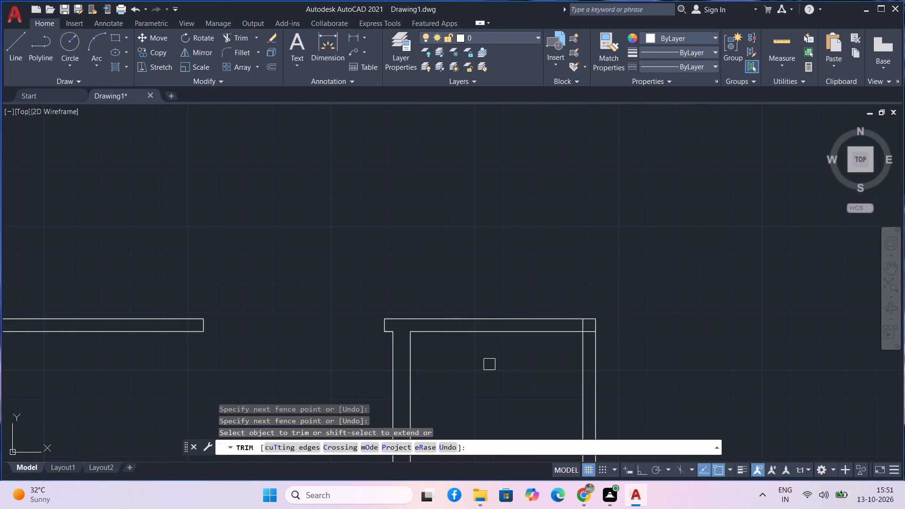
middle_click_drag(489, 364, 372, 348)
scroll(477, 307, "up", 4)
left_click_drag(390, 320, 399, 322)
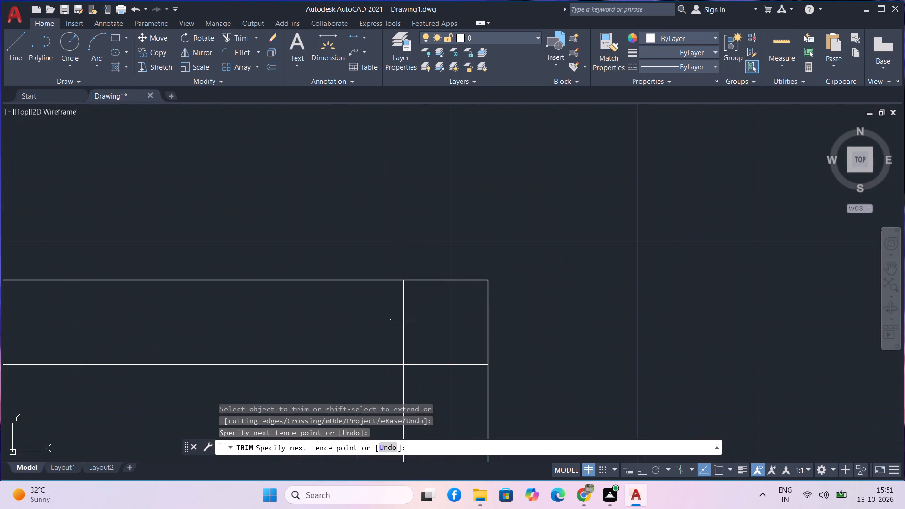
left_click_drag(399, 322, 431, 388)
scroll(431, 389, "down", 5)
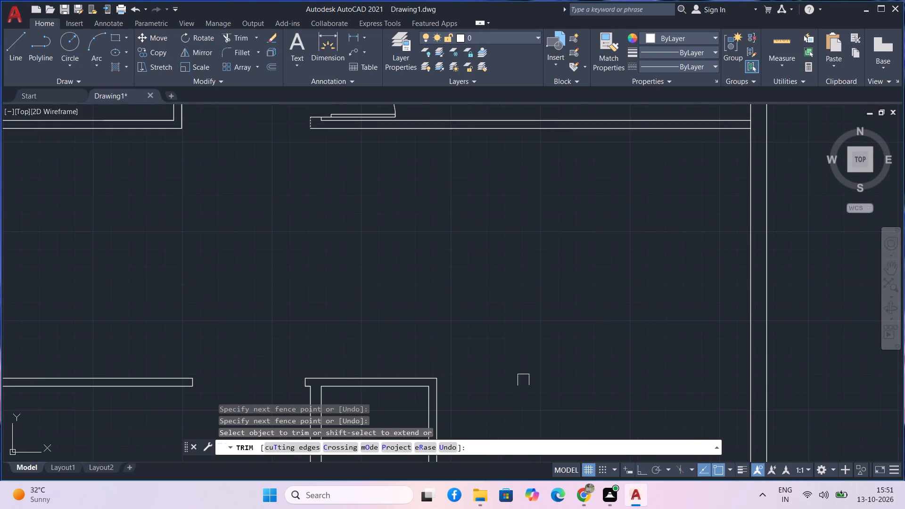
Trim the bottom outer wall's inner line between the faces of both vertical partitions where they meet it.
middle_click_drag(527, 380, 502, 266)
middle_click_drag(428, 375, 438, 268)
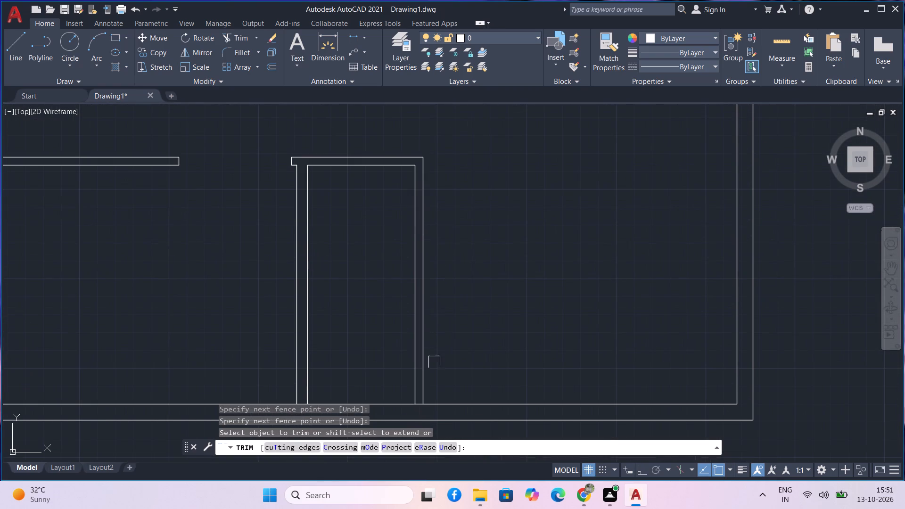
scroll(411, 419, "up", 3)
left_click_drag(442, 395, 437, 384)
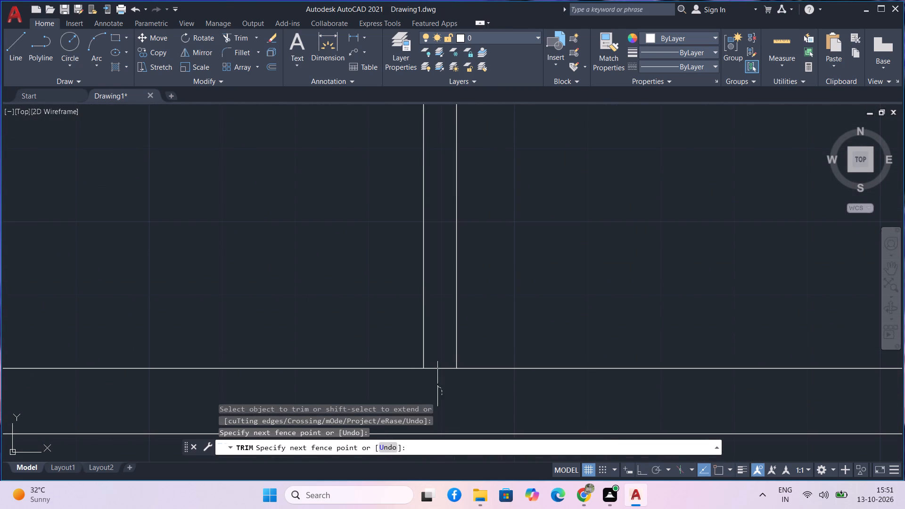
left_click_drag(437, 384, 436, 358)
scroll(333, 454, "down", 1)
scroll(278, 254, "down", 3)
scroll(204, 282, "up", 4)
left_click_drag(197, 253, 189, 294)
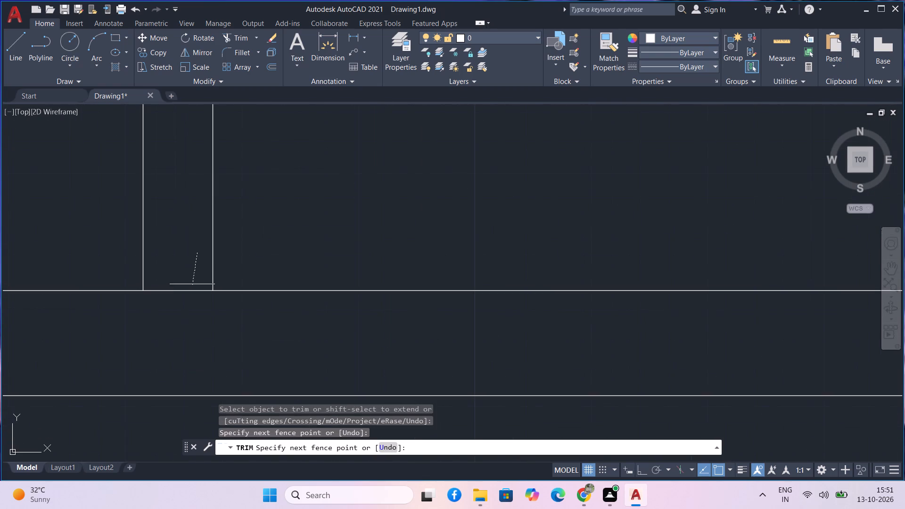
left_click_drag(189, 294, 179, 312)
Extend the central partition's right face line up to the top line of the small room's upper wall.
scroll(177, 306, "down", 3)
scroll(225, 271, "down", 5)
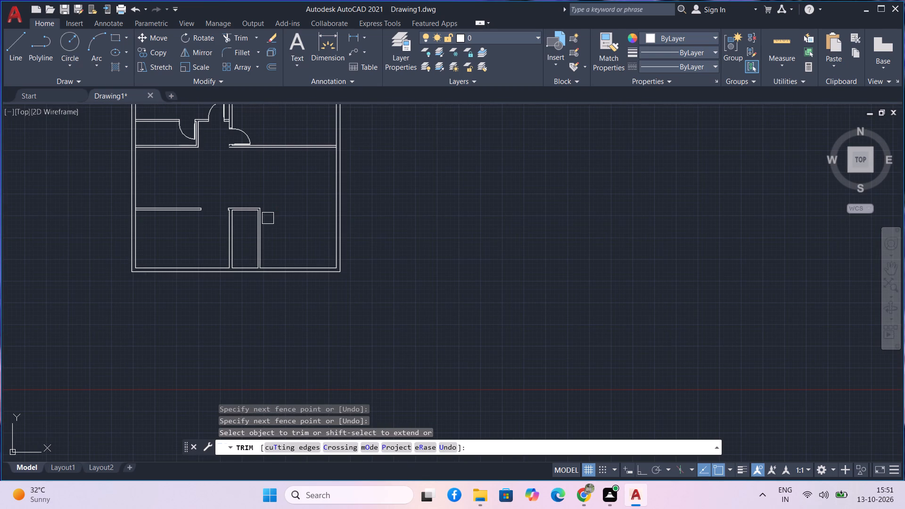
middle_click_drag(282, 213, 296, 288)
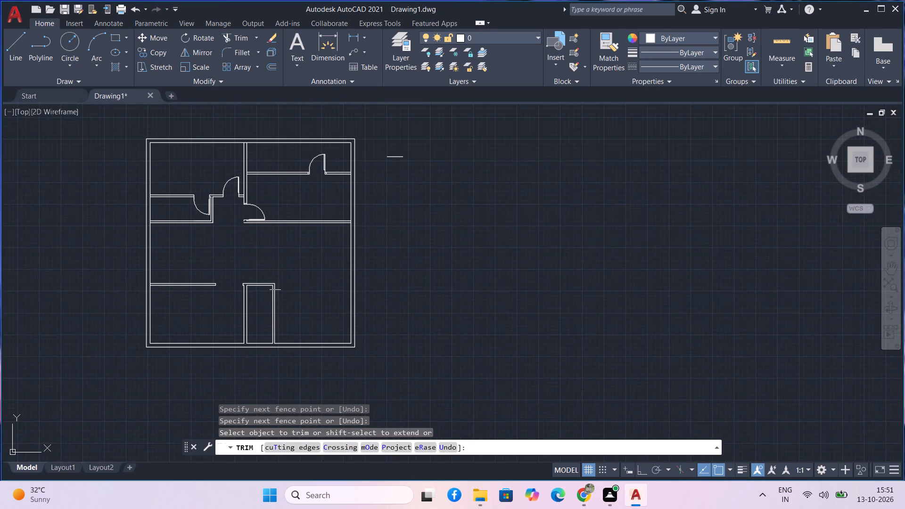
scroll(250, 283, "up", 3)
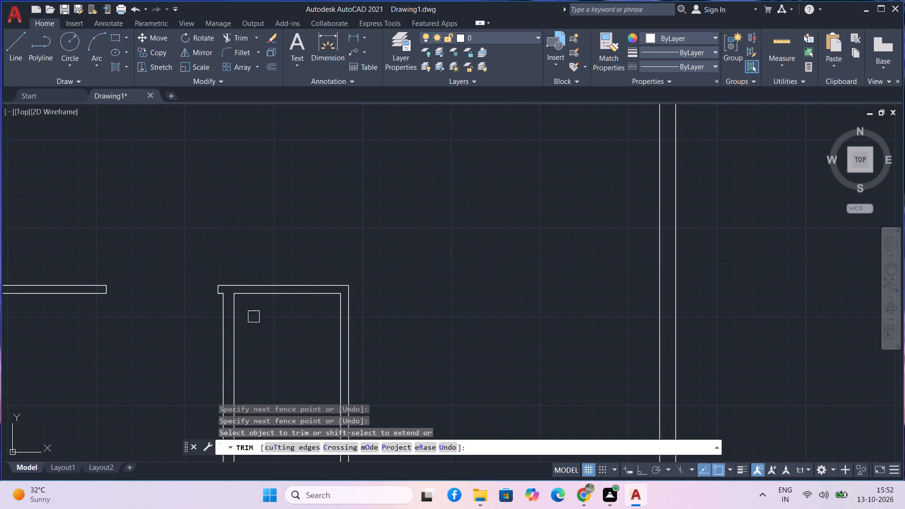
left_click(232, 302, "shift")
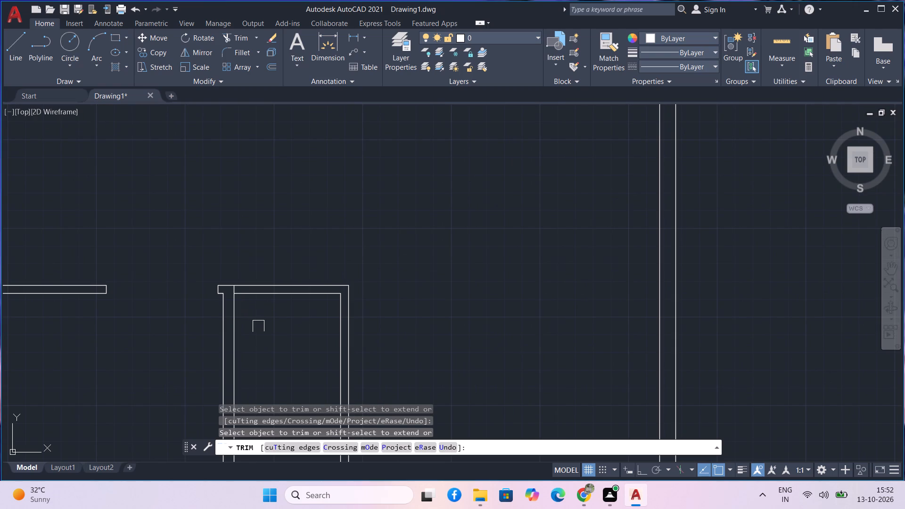
Offset the central partition's right face line 2' into the small room to mark the door opening.
key("Escape")
type("o")
key("space")
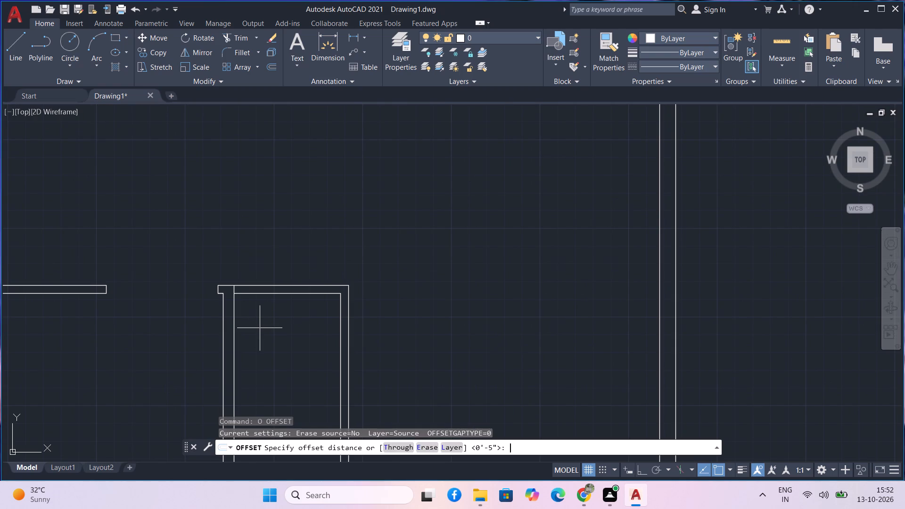
type("2'")
key("Return")
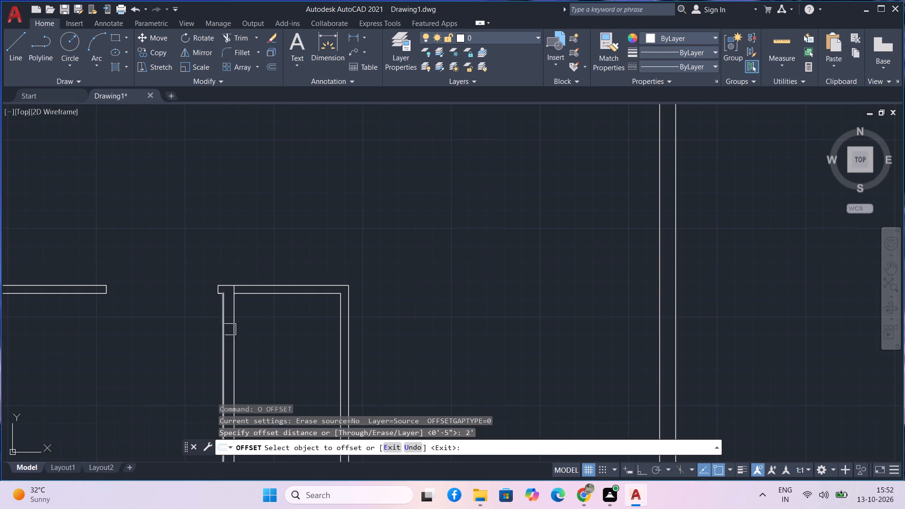
left_click(232, 329)
left_click(247, 337)
key("Escape")
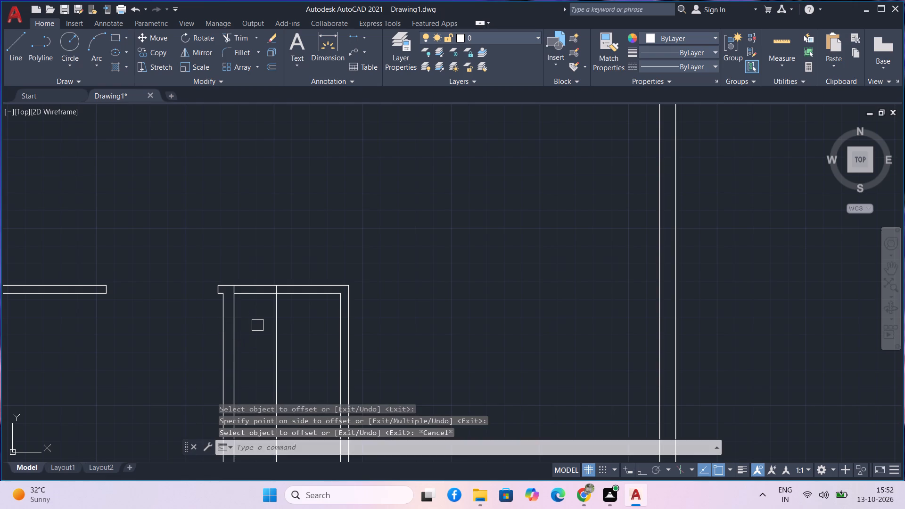
Trim the small room's upper wall between the partition and the 2' offset line, along with the offset line below the wall.
type("tr")
key("space")
left_click(257, 325)
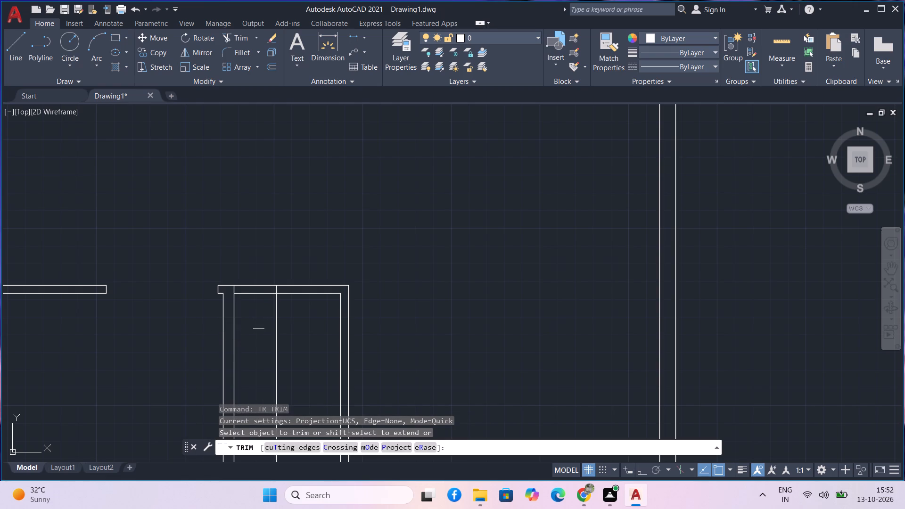
left_click_drag(257, 322, 287, 337)
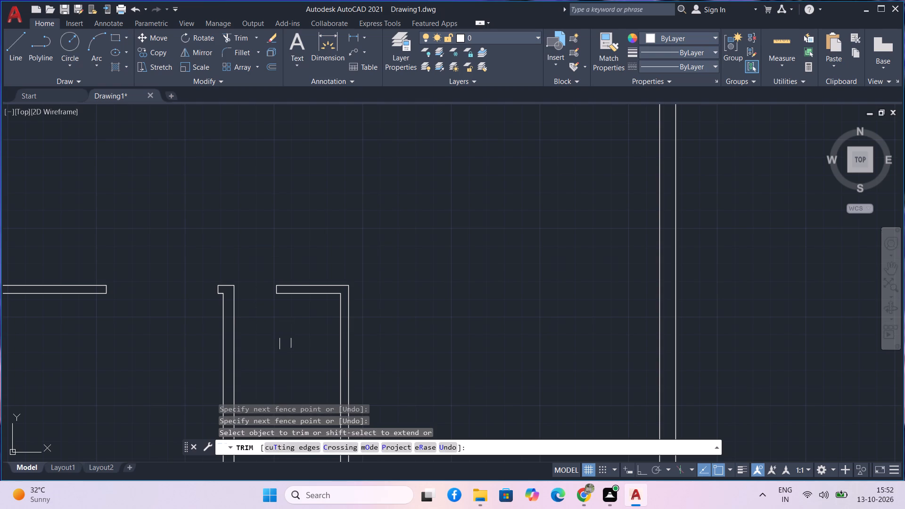
scroll(285, 344, "down", 2)
middle_click_drag(285, 341, 271, 227)
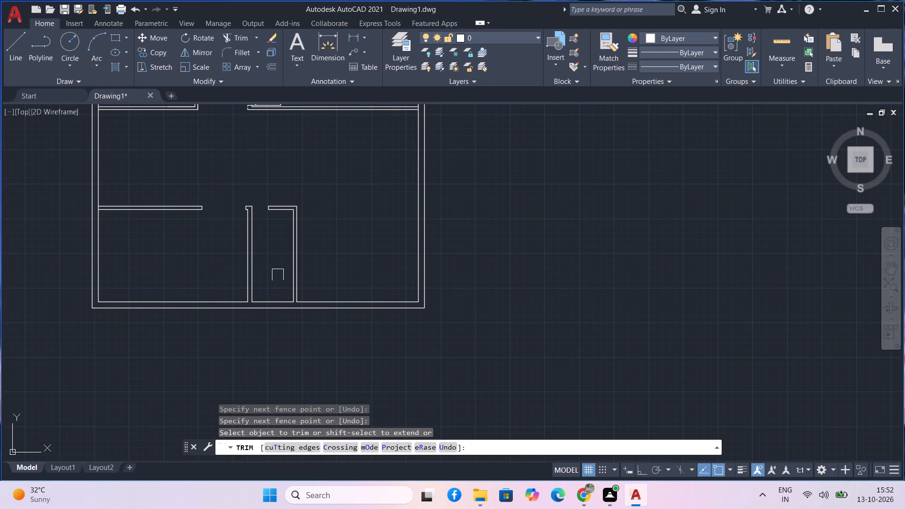
middle_click_drag(374, 257, 288, 282)
middle_click(288, 282)
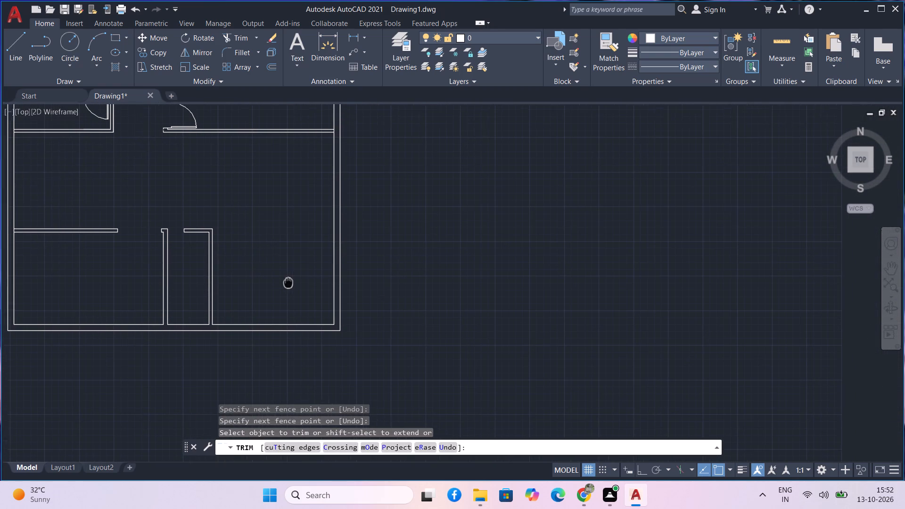
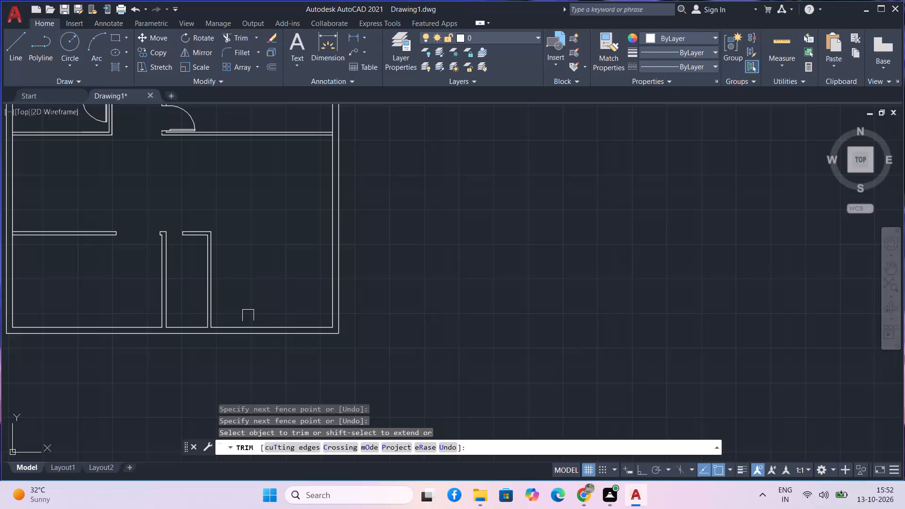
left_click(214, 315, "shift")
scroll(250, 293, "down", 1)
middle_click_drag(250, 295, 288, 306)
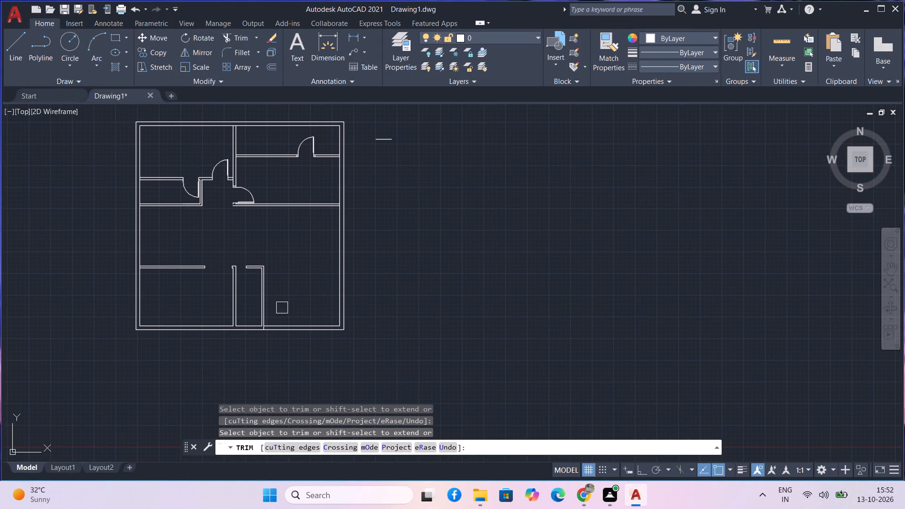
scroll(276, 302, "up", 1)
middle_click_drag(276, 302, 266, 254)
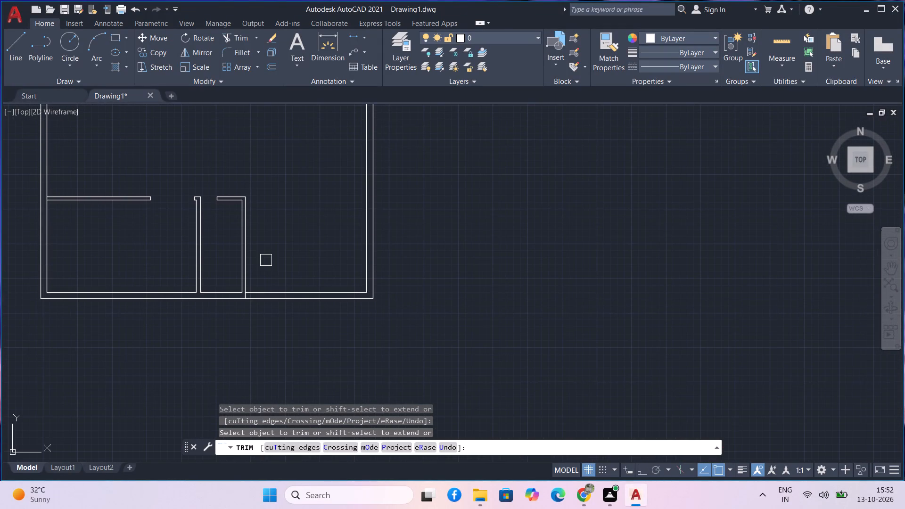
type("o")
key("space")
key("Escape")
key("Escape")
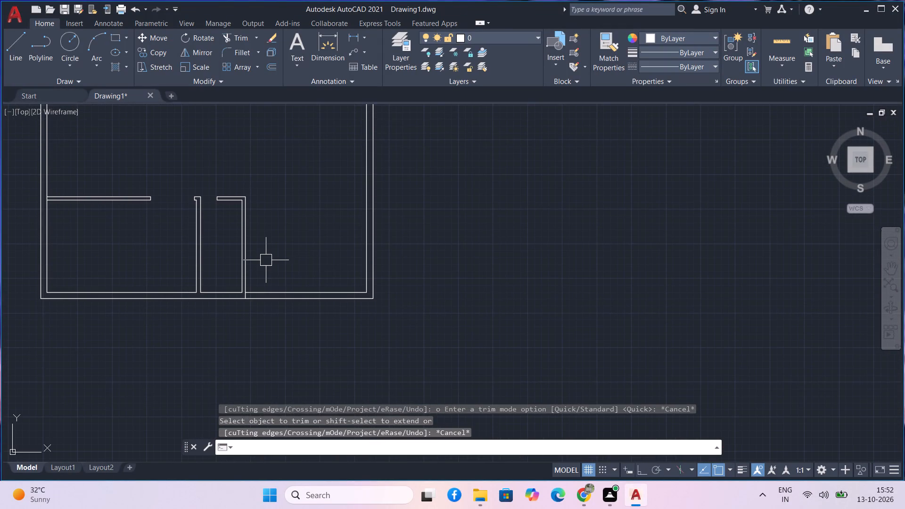
Offset the outer face line of the small room's right wall 2' to the right, into the adjoining space.
type("o")
key("space")
key("2")
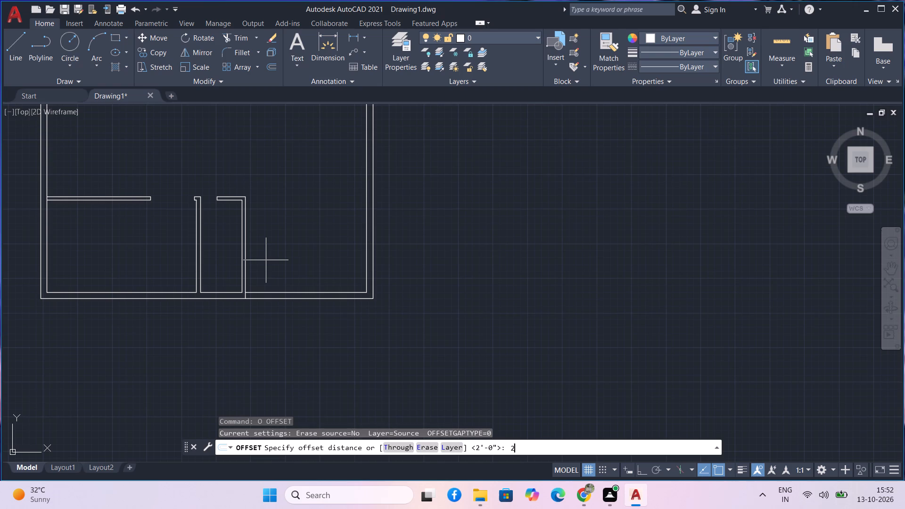
key("apostrophe")
key("Return")
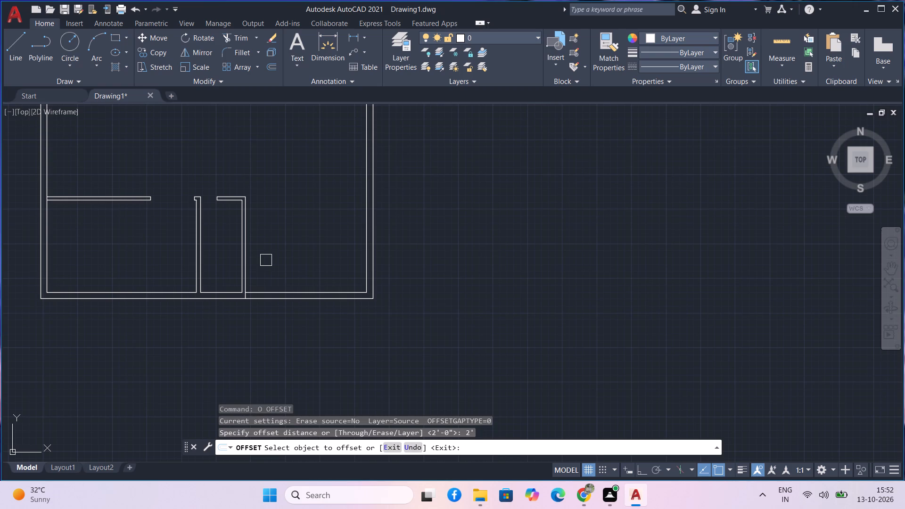
left_click(248, 273)
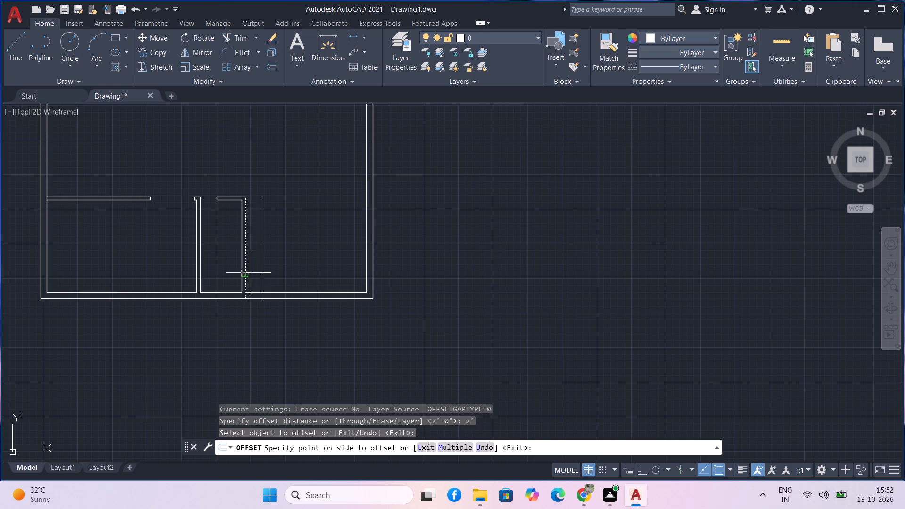
left_click(290, 280)
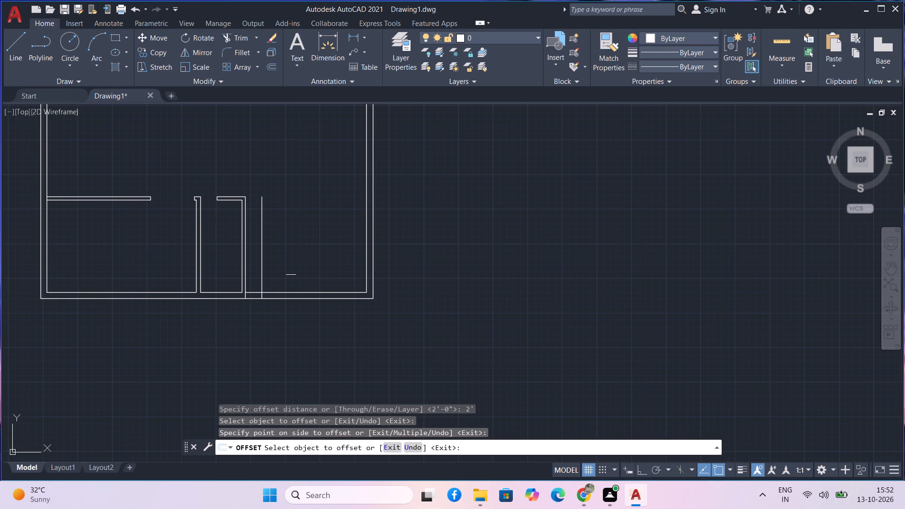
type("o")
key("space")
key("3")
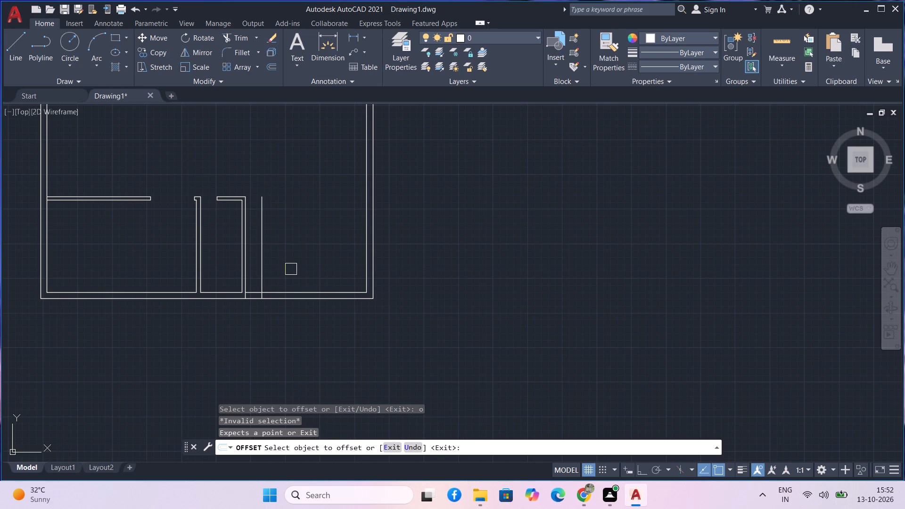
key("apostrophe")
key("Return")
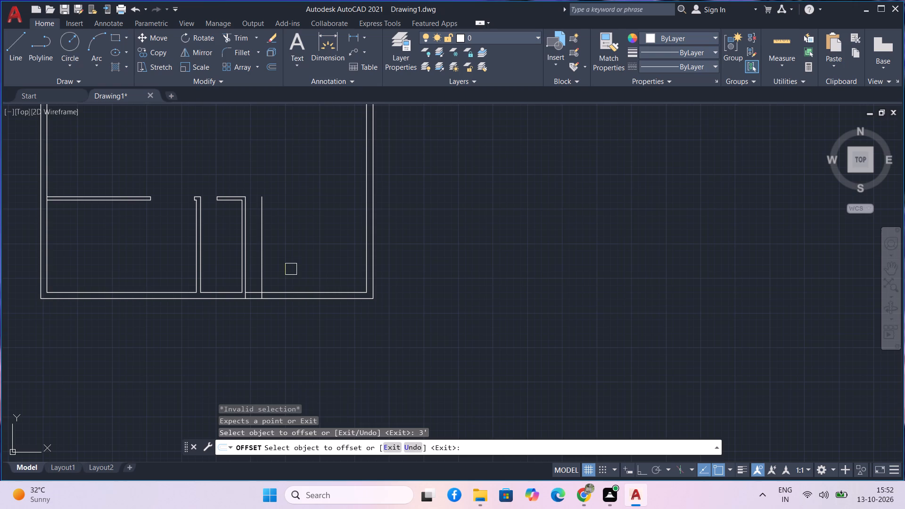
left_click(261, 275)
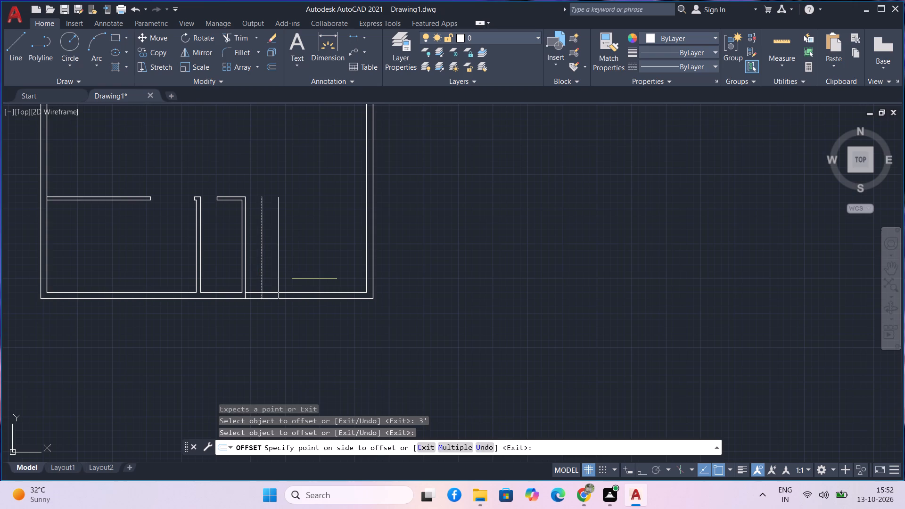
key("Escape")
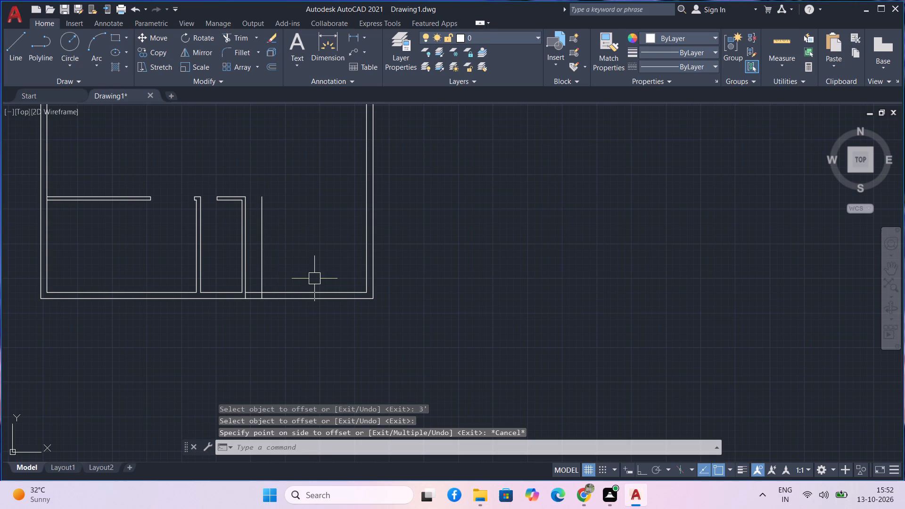
Offset the 2' offset line 3' to the right, and offset that copy another 3', marking a double door opening.
type("o")
key("space")
type("3'")
key("Return")
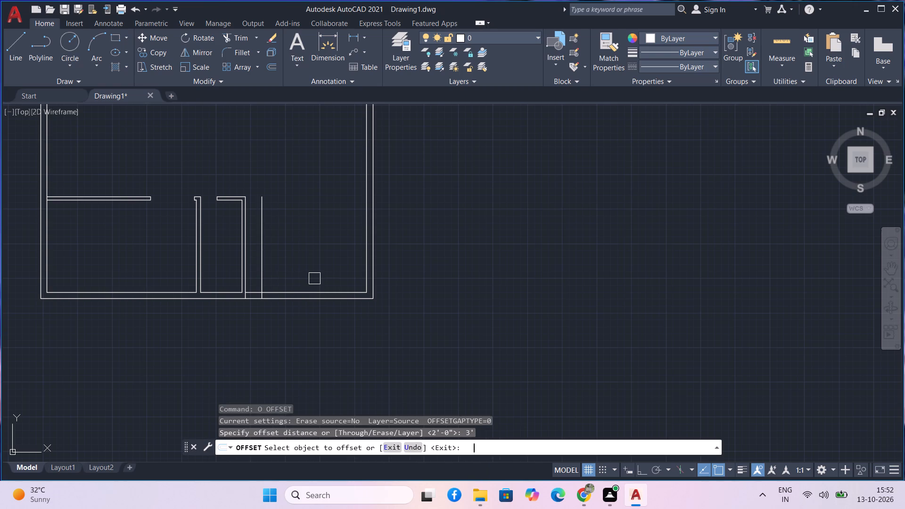
left_click(266, 261)
left_click(296, 275)
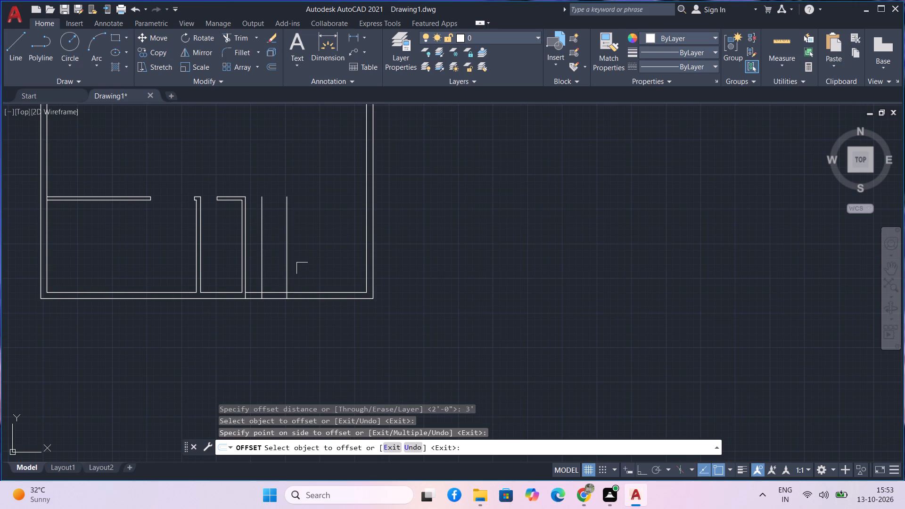
left_click(290, 268)
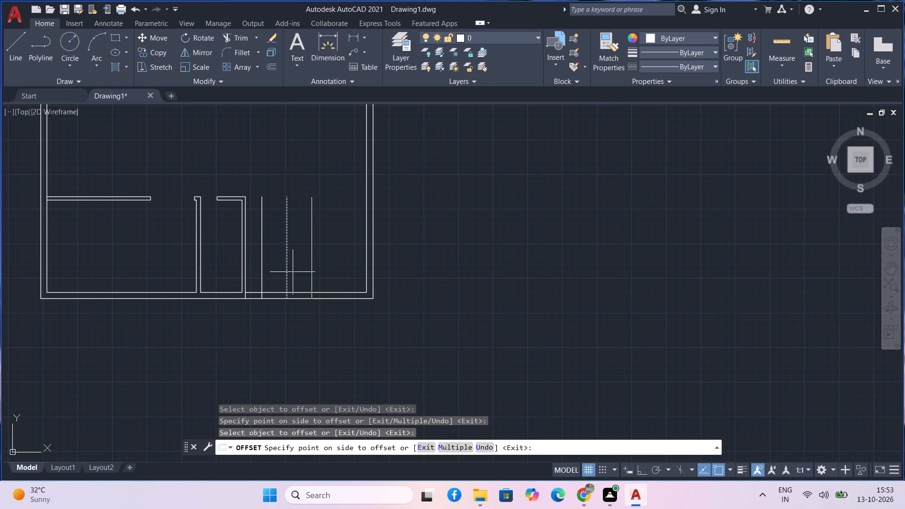
left_click(323, 279)
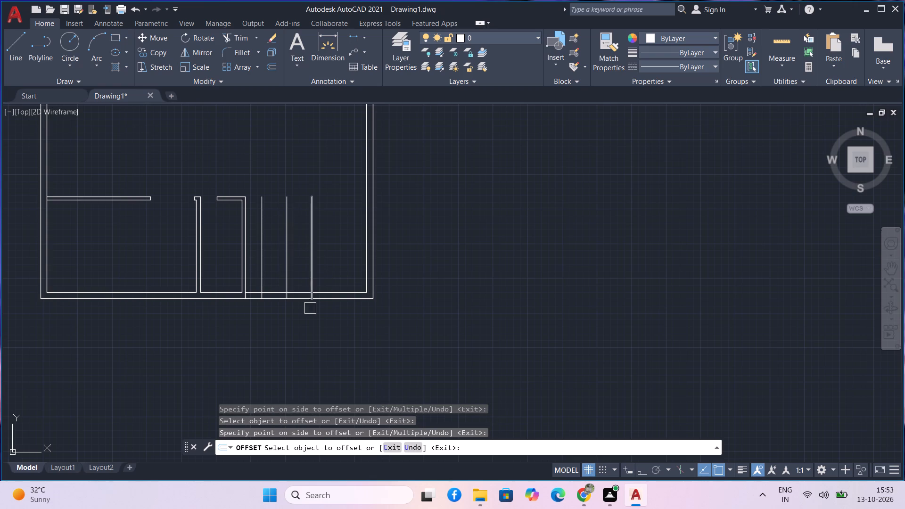
scroll(281, 312, "up", 1)
middle_click_drag(281, 312, 328, 328)
middle_click(328, 328)
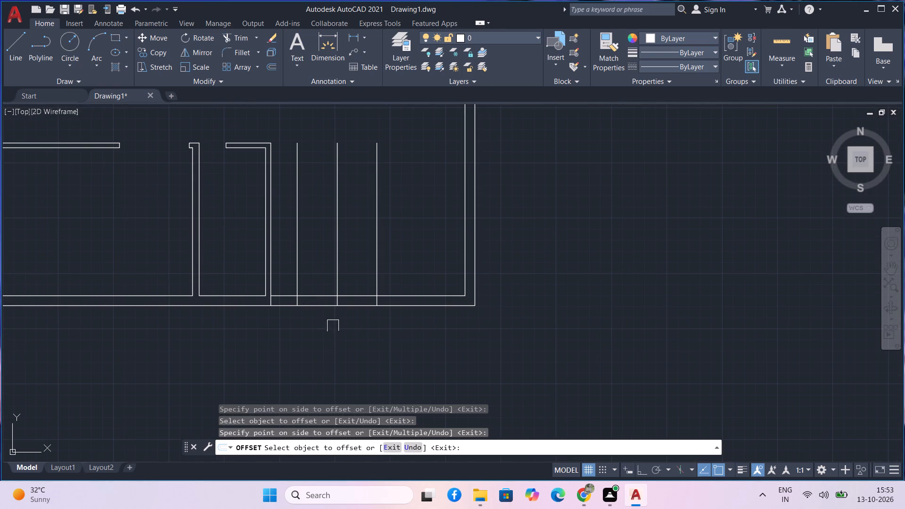
key("Escape")
Trim the bottom outer wall's lines between the two outermost offset lines, and cut all three offset lines back to the wall thickness.
type("tr")
key("space")
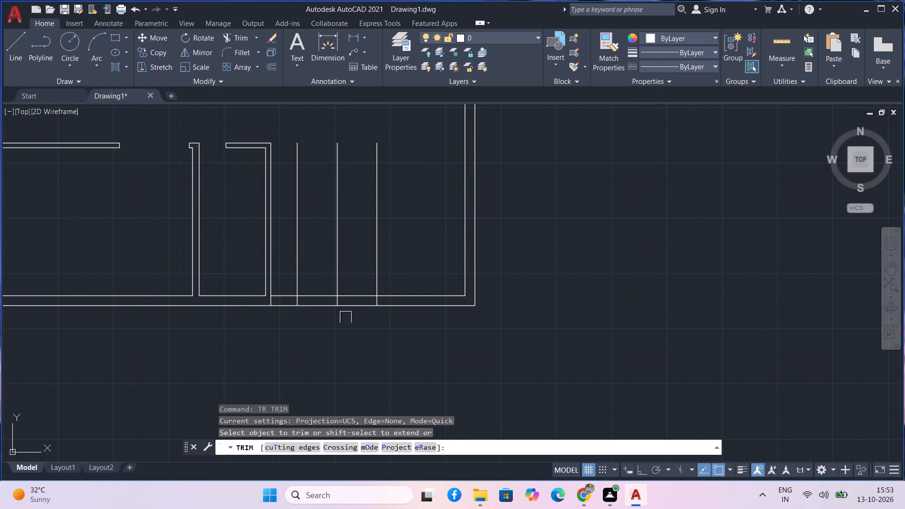
left_click_drag(349, 314, 339, 284)
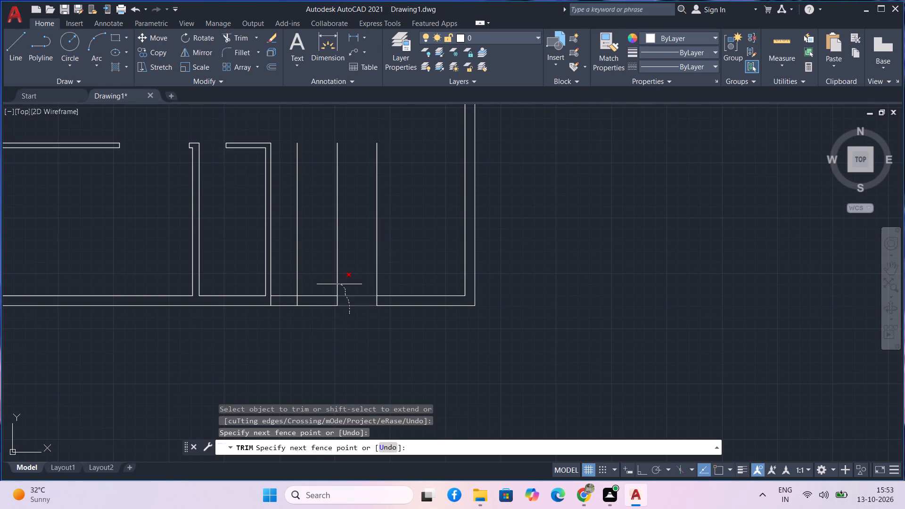
left_click_drag(339, 284, 317, 314)
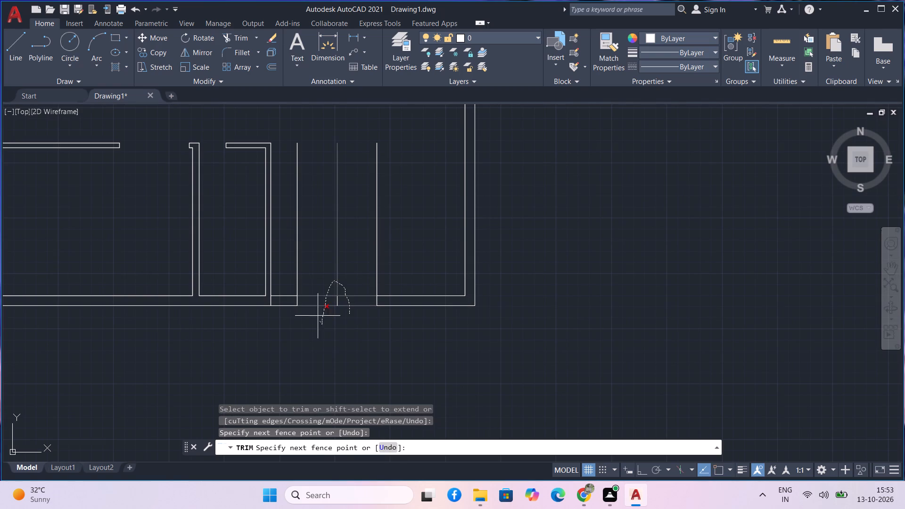
left_click_drag(317, 314, 399, 258)
scroll(352, 303, "up", 2)
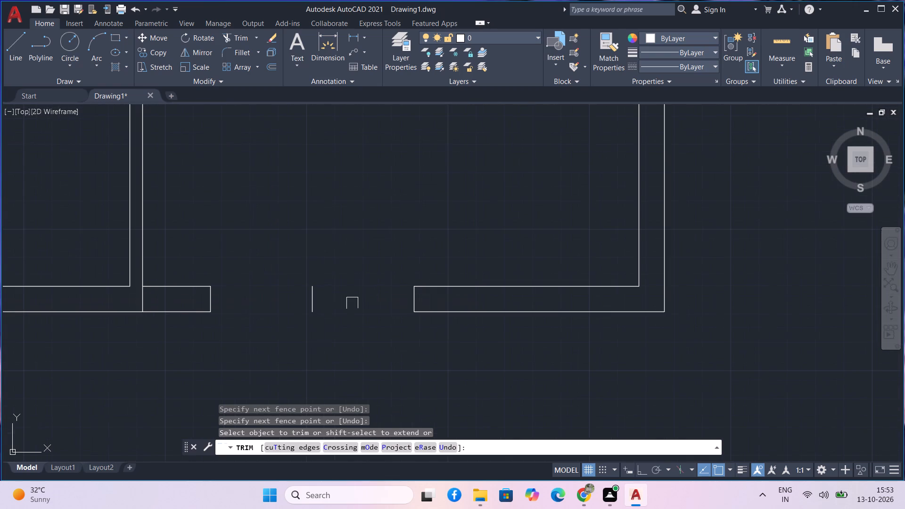
key("Escape")
Offset both end lines of the bottom wall's door opening 3" into the wall to form the door frames.
type("o")
key("space")
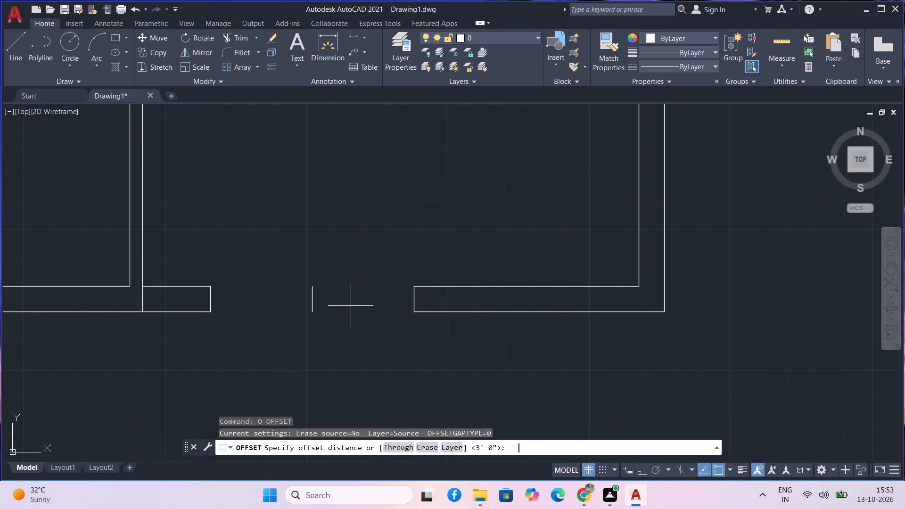
type("3'")
key("BackSpace")
key("shift+quotedbl")
key("Return")
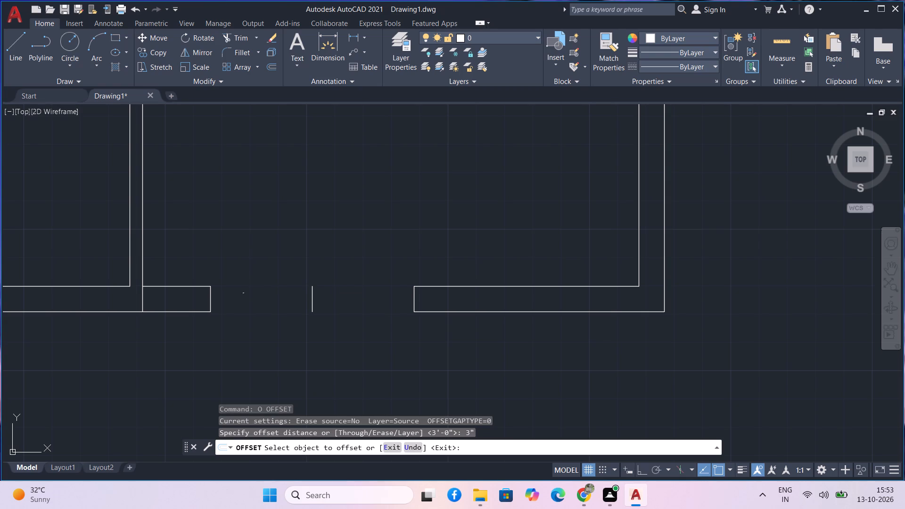
left_click(210, 306)
left_click(169, 295)
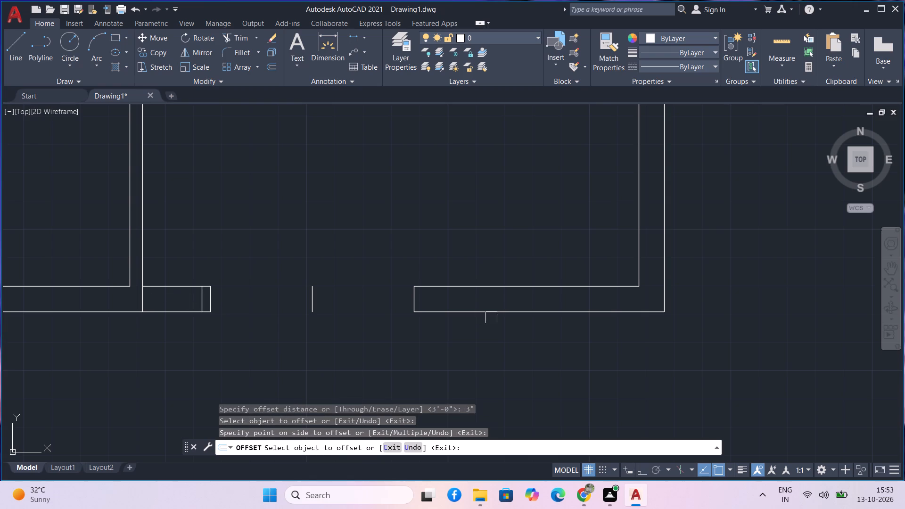
left_click(413, 300)
left_click(439, 304)
key("Escape")
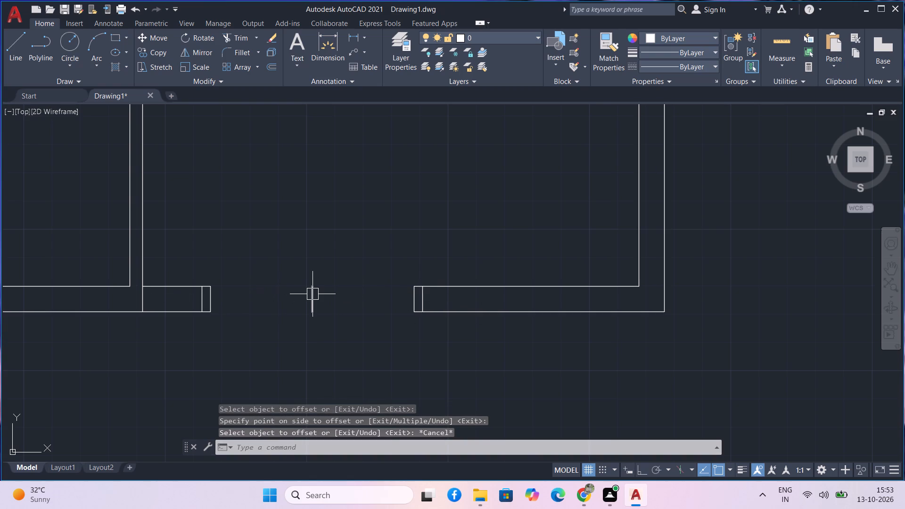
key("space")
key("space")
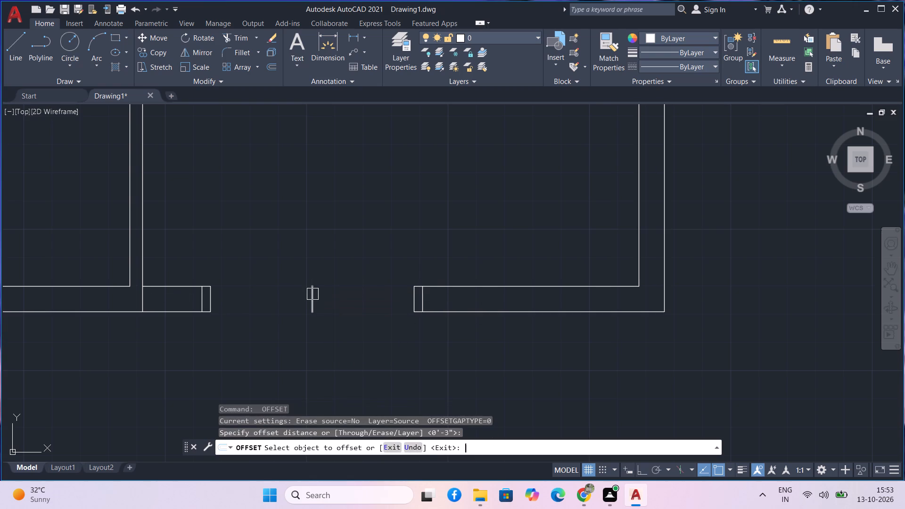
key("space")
Offset the short line in the middle of the door opening 1" to the right.
type("o")
key("space")
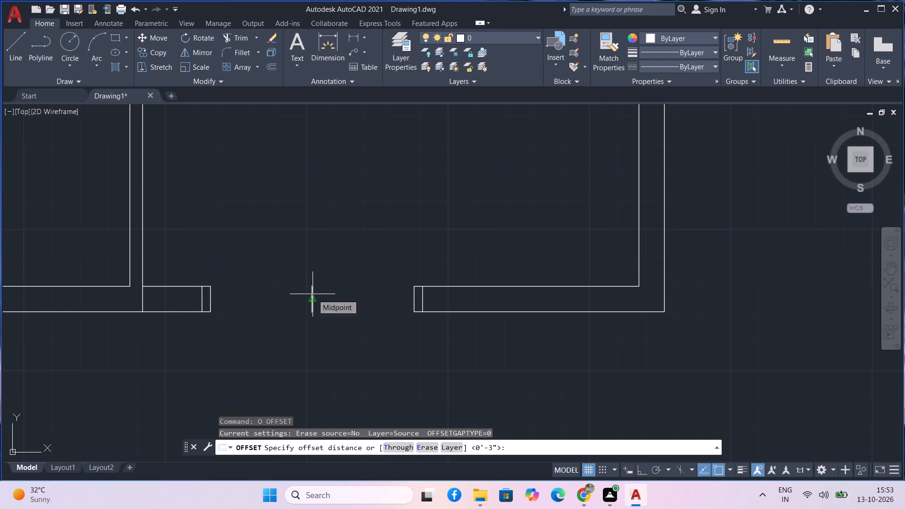
key("1")
key("Return")
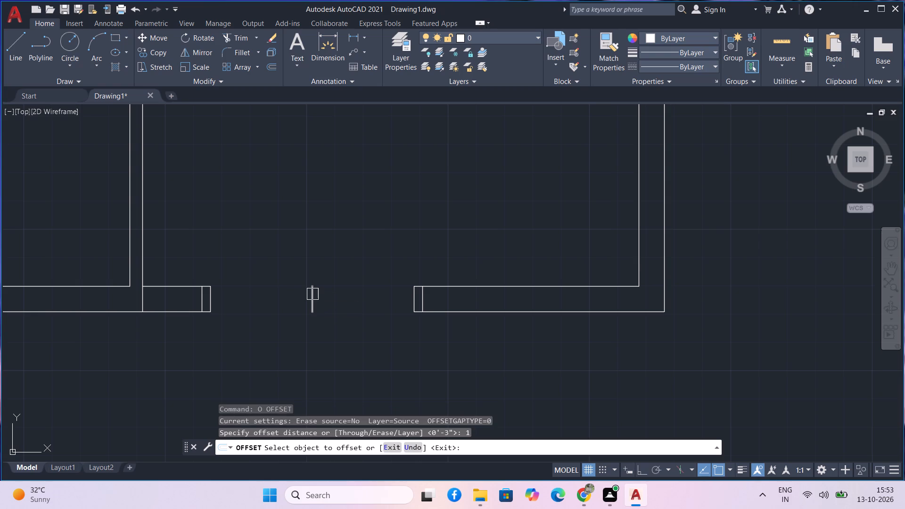
left_click(315, 295)
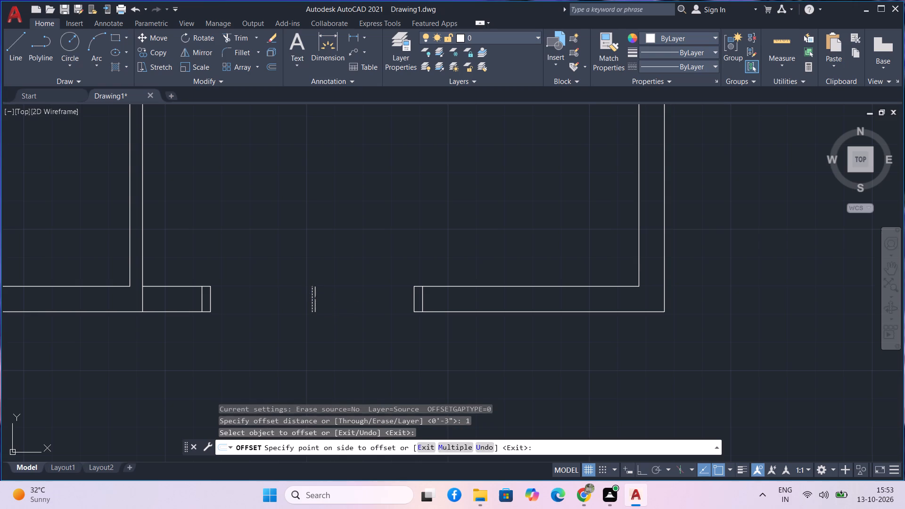
left_click(321, 298)
key("Escape")
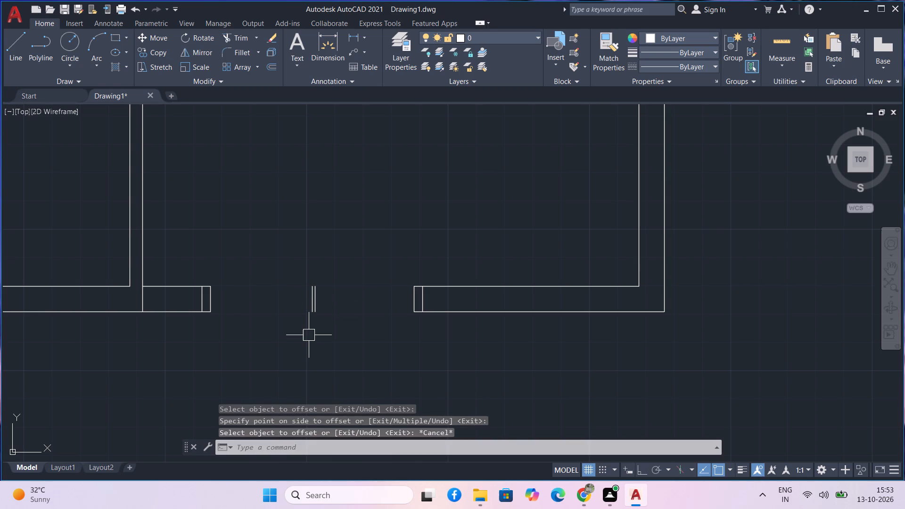
Draw short lines closing the bottom and top ends of the two parallel lines in the middle of the bottom door opening.
type("l")
key("space")
scroll(317, 334, "up", 2)
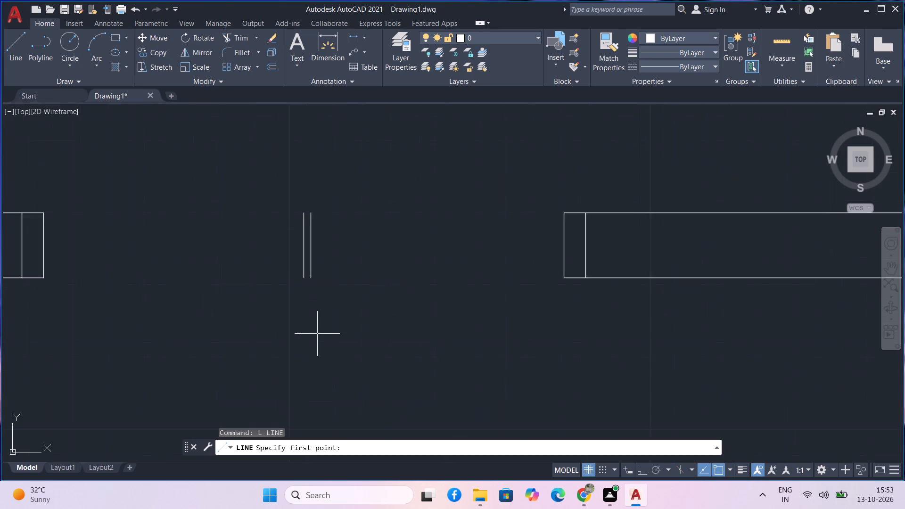
scroll(317, 334, "up", 1)
left_click(290, 248)
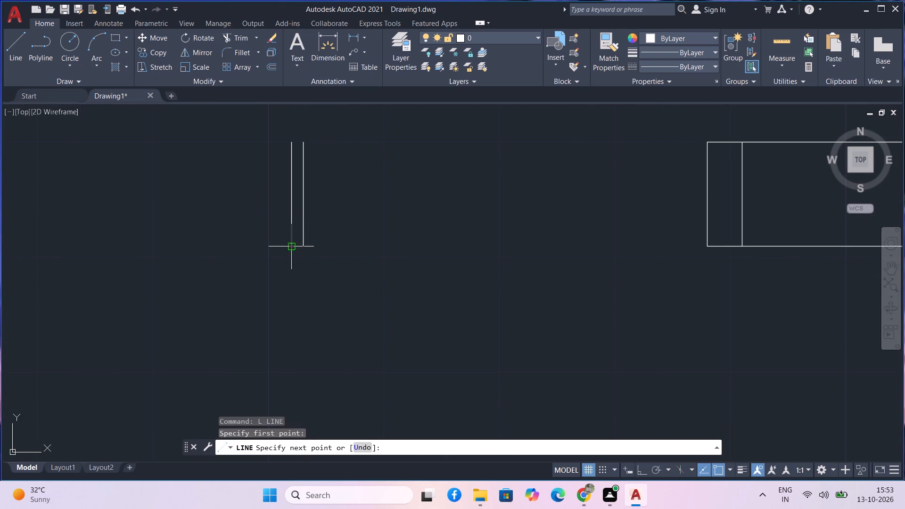
left_click(299, 246)
key("space")
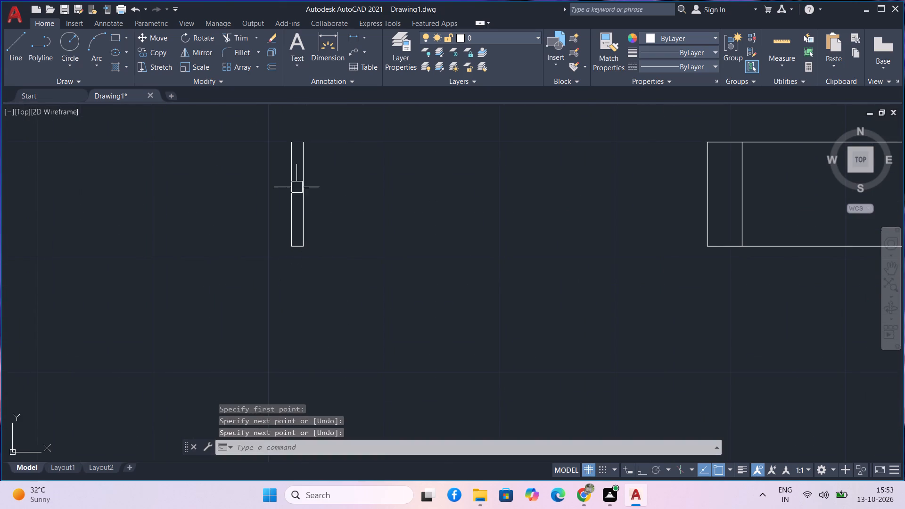
type("l")
key("space")
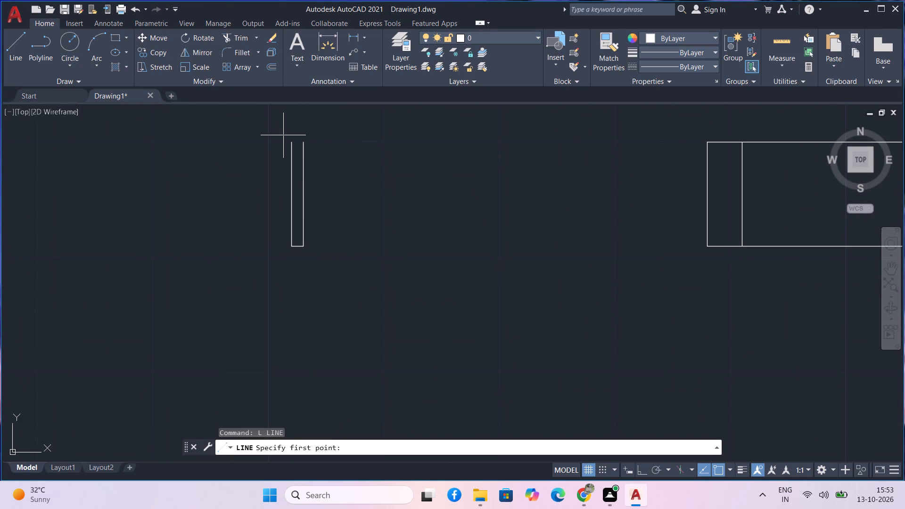
left_click(292, 145)
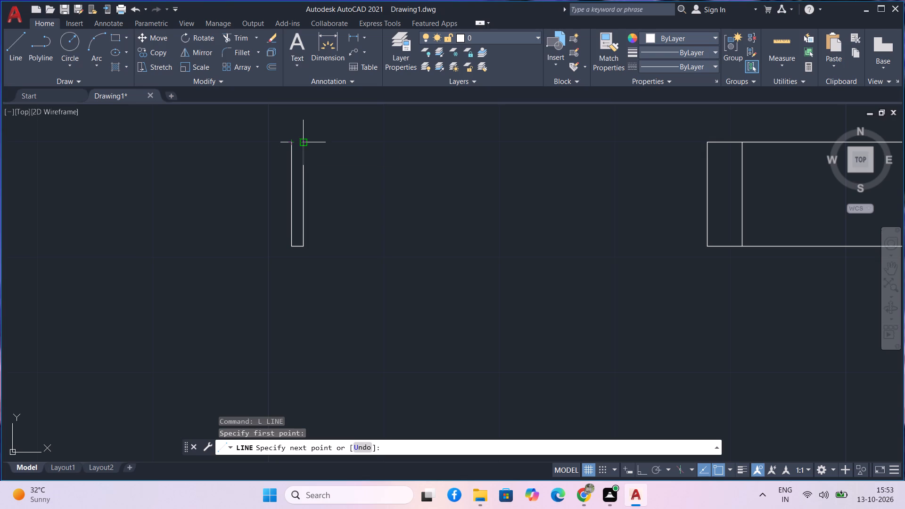
left_click(305, 144)
key("space")
Trim the partition line crossing the bottom outer wall's thickness, just left of the double door opening.
scroll(318, 183, "down", 2)
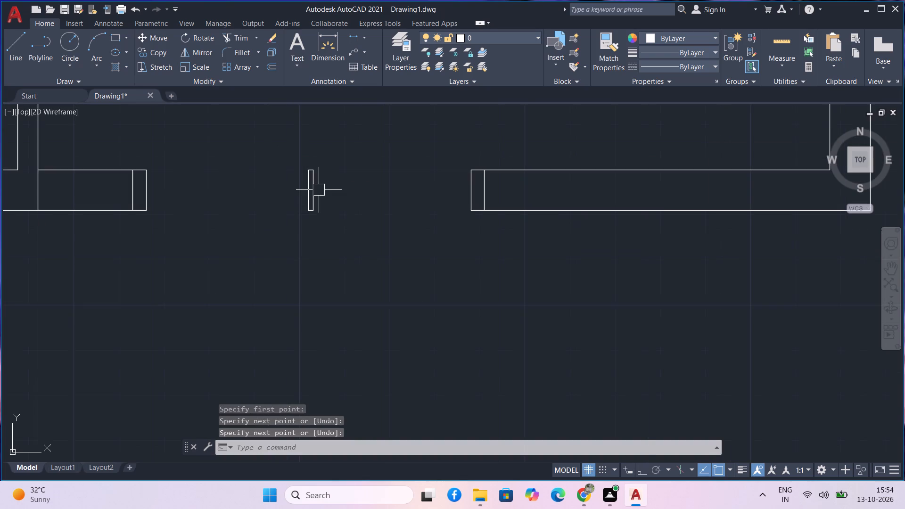
scroll(319, 191, "down", 1)
middle_click_drag(321, 201, 354, 246)
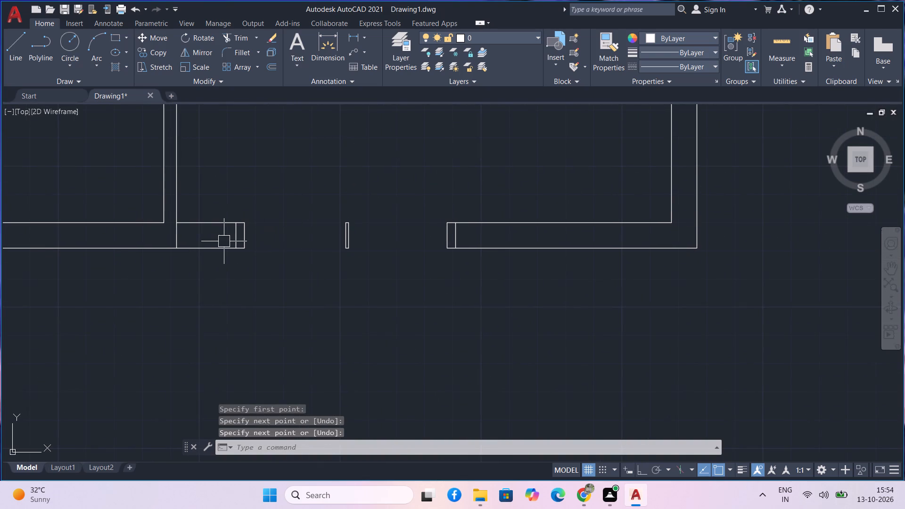
type("tr")
key("space")
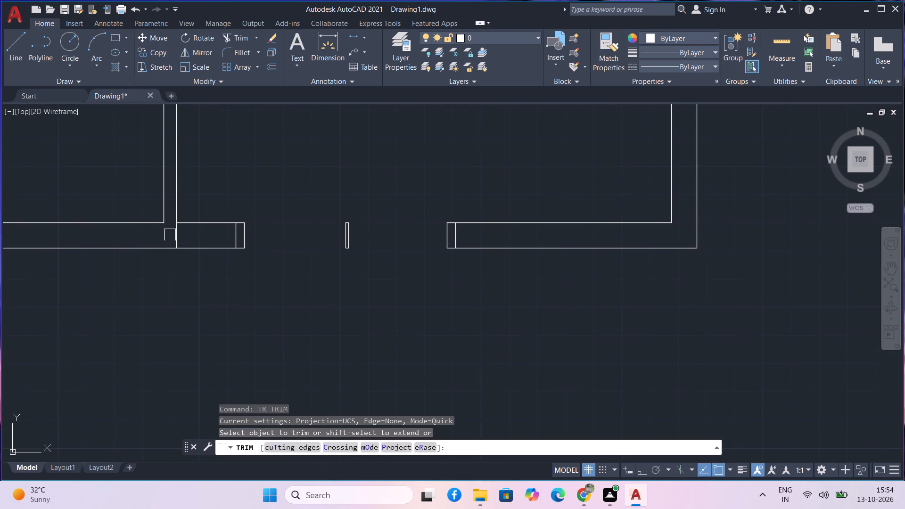
scroll(170, 235, "up", 2)
left_click_drag(171, 236, 197, 241)
Trim the right outer wall's inner line where the lower right-hand partition joins it.
scroll(210, 238, "down", 2)
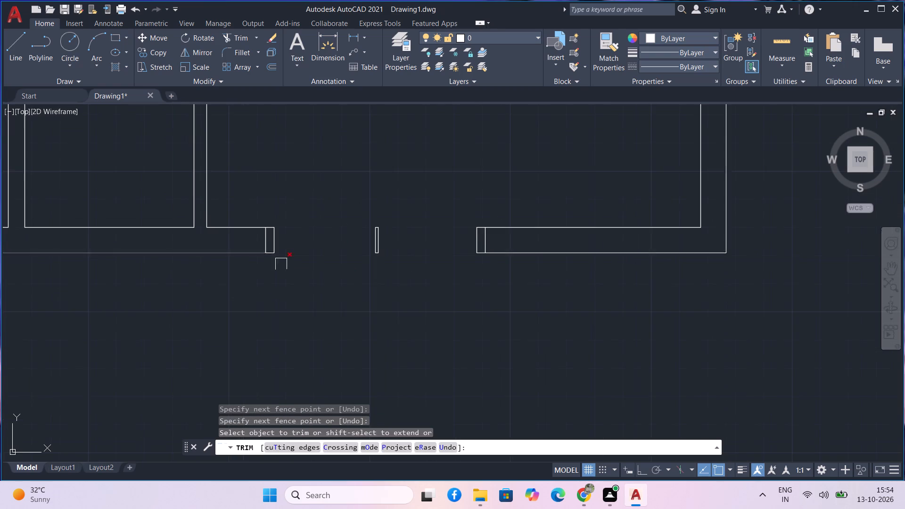
scroll(303, 276, "down", 2)
middle_click_drag(352, 295, 280, 338)
scroll(276, 310, "down", 1)
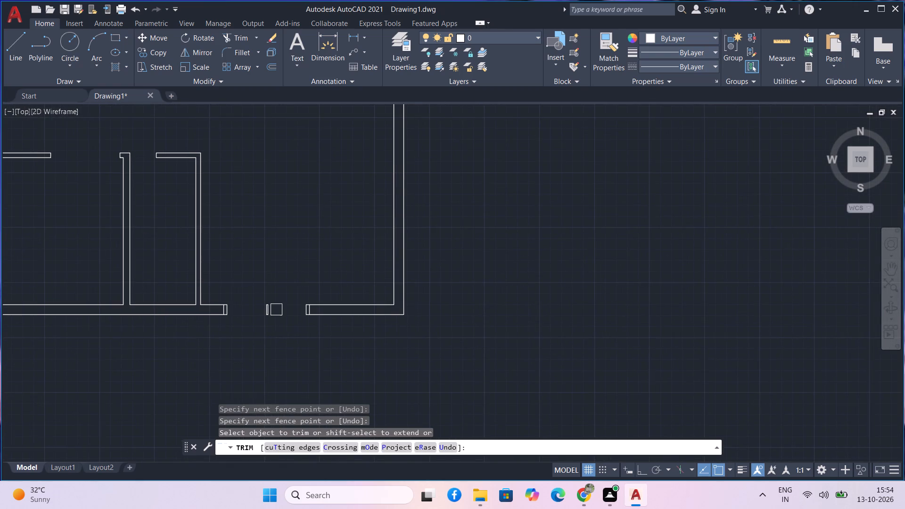
middle_click_drag(270, 296, 277, 347)
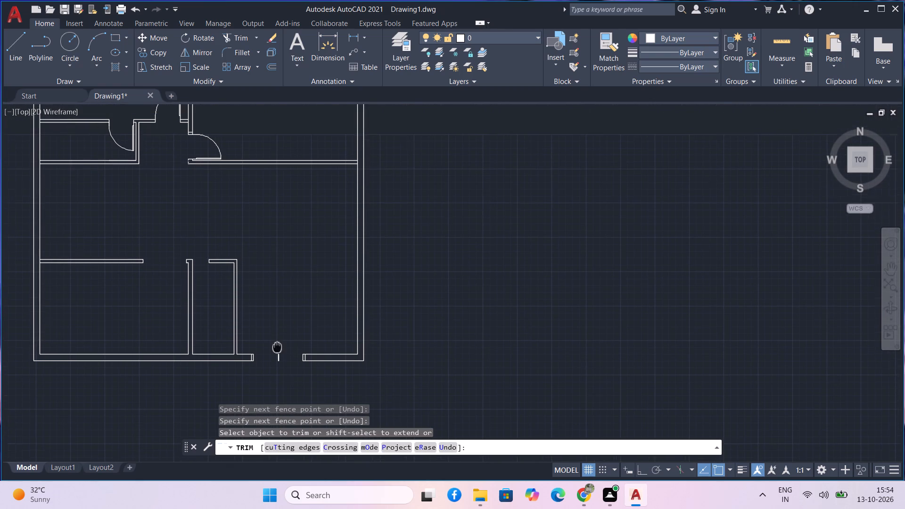
middle_click_drag(277, 347, 277, 347)
scroll(351, 140, "up", 2)
scroll(369, 213, "up", 3)
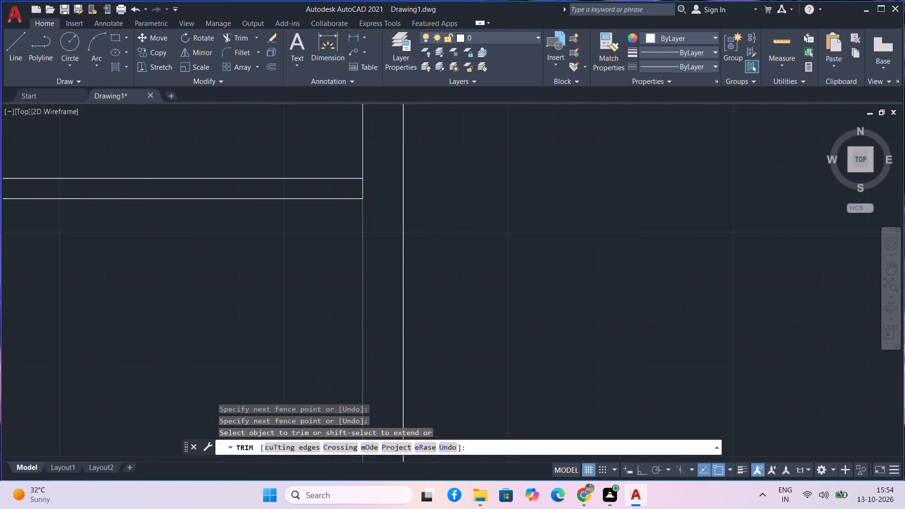
scroll(353, 203, "up", 1)
left_click_drag(338, 178, 398, 167)
Trim the right outer wall's inner line where the upper right-hand partition joins it.
scroll(403, 169, "down", 3)
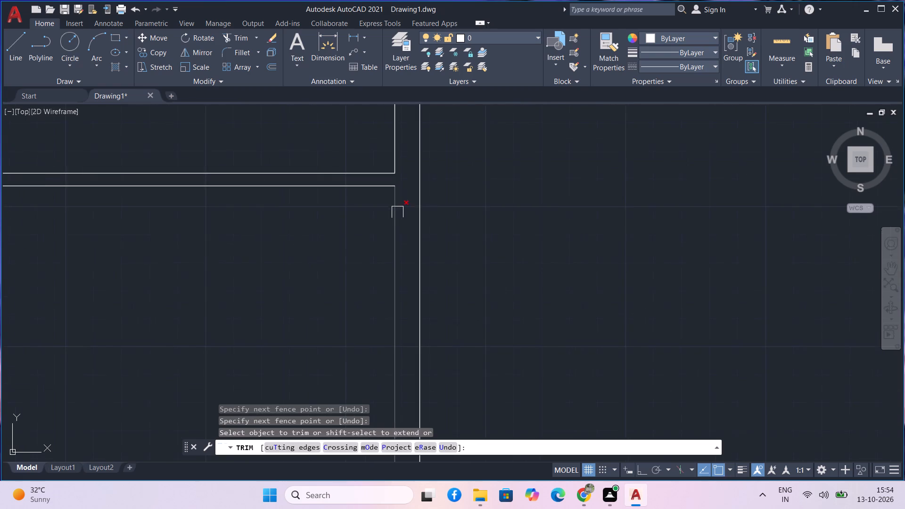
scroll(397, 212, "down", 1)
middle_click_drag(366, 250, 350, 299)
scroll(347, 293, "down", 2)
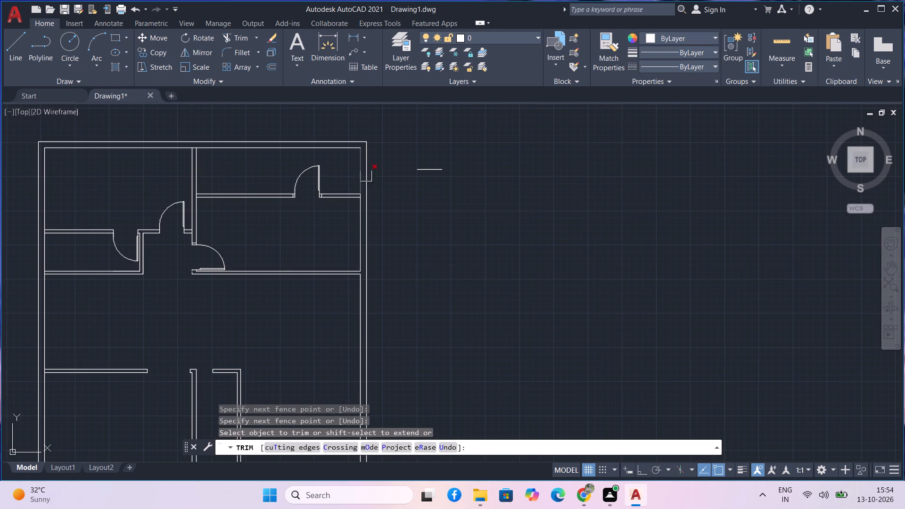
scroll(351, 206, "up", 3)
scroll(385, 175, "up", 3)
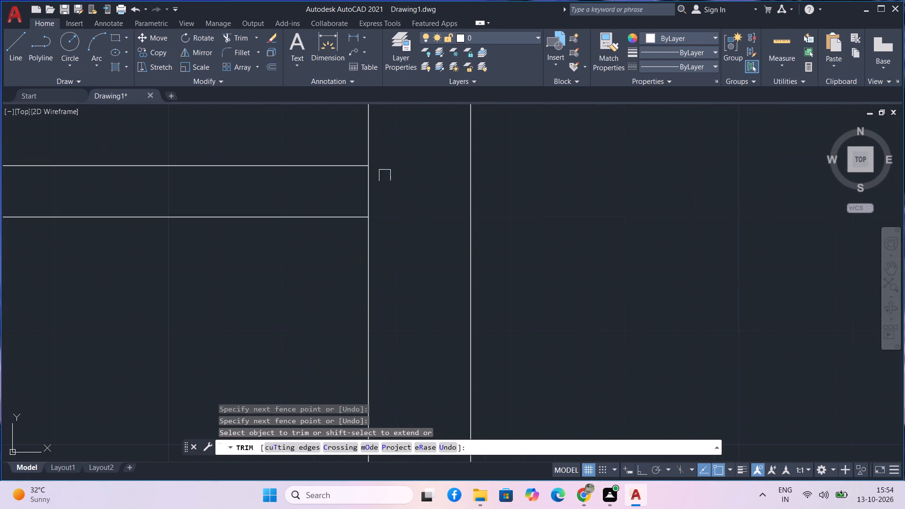
left_click_drag(384, 185, 326, 185)
Trim the central vertical partition's right line where the upper right-hand partition meets it.
scroll(326, 185, "down", 5)
scroll(305, 225, "down", 2)
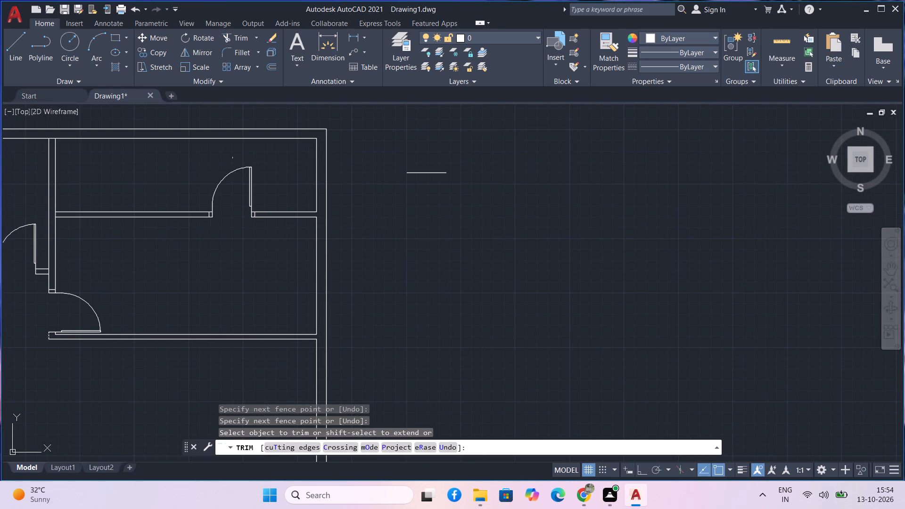
scroll(59, 212, "up", 4)
left_click_drag(58, 217, 117, 216)
Trim the top outer wall's inner line between the two lines of the central vertical partition.
scroll(117, 216, "down", 2)
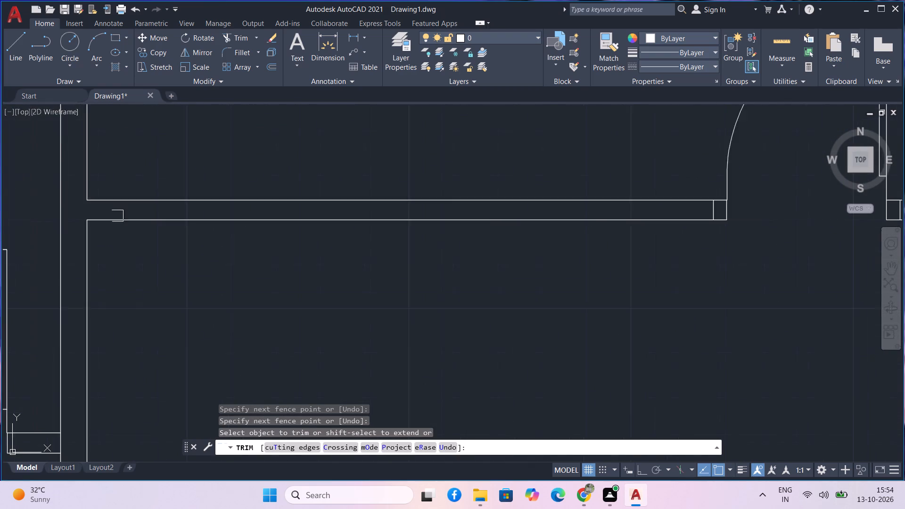
scroll(108, 255, "down", 3)
middle_click_drag(164, 294, 240, 262)
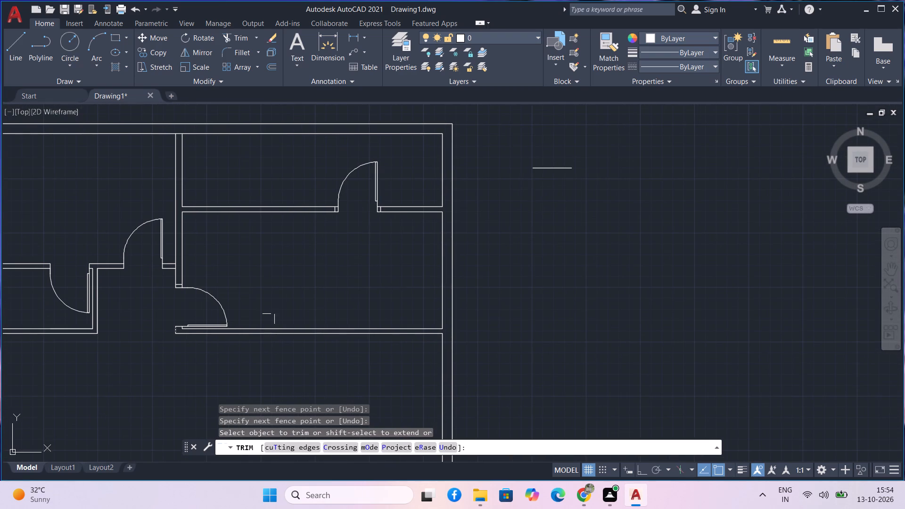
scroll(175, 138, "up", 3)
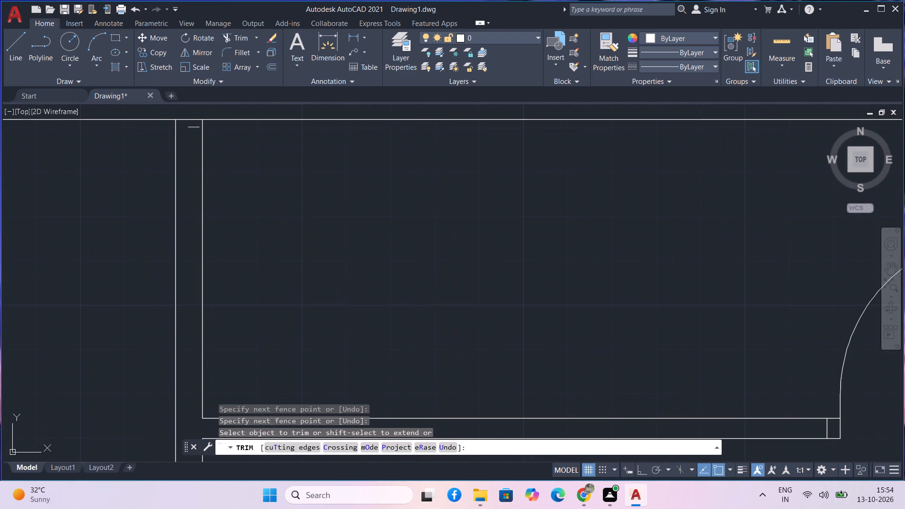
left_click(193, 116)
Trim the left outer wall's inner line where the small upper-left room's upper and lower partitions join it.
scroll(191, 164, "down", 3)
scroll(235, 252, "down", 1)
middle_click_drag(264, 274, 362, 242)
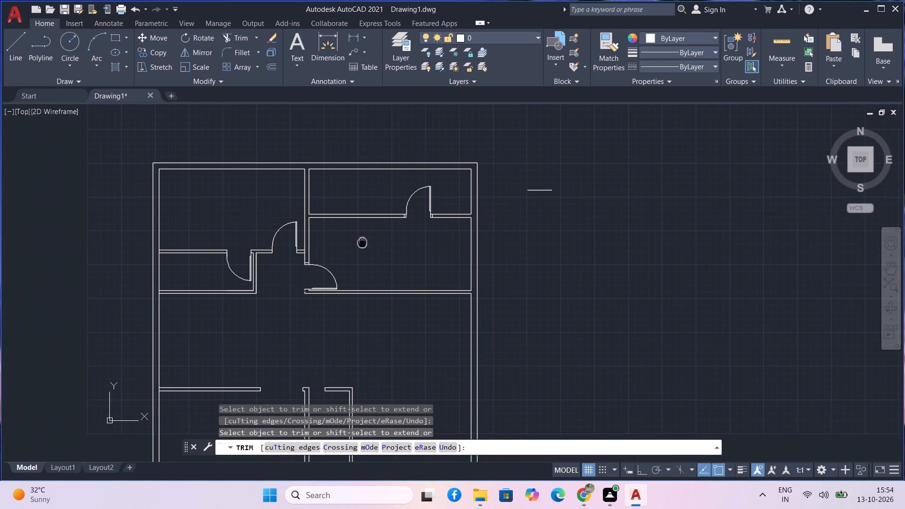
scroll(161, 253, "up", 5)
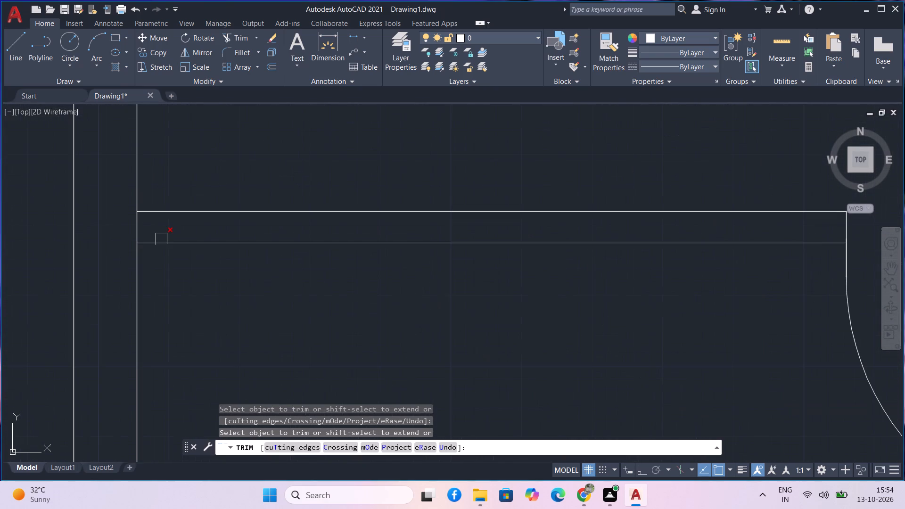
left_click_drag(151, 224, 121, 236)
scroll(121, 236, "down", 3)
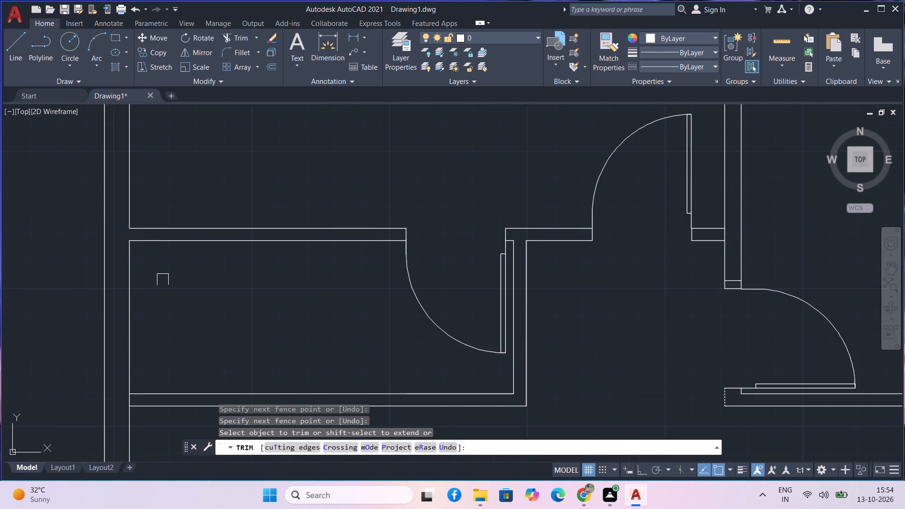
scroll(165, 285, "down", 1)
middle_click_drag(165, 287, 173, 243)
scroll(148, 314, "up", 4)
left_click_drag(150, 308, 181, 312)
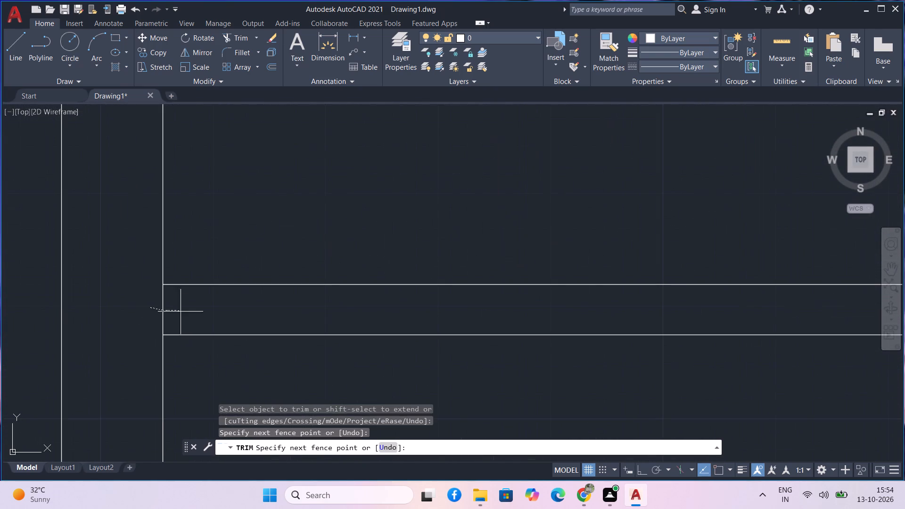
left_click_drag(181, 312, 181, 312)
Trim the left outer wall's inner line where the bottom-left room's top partition joins it.
scroll(181, 312, "down", 7)
middle_click_drag(197, 343, 201, 244)
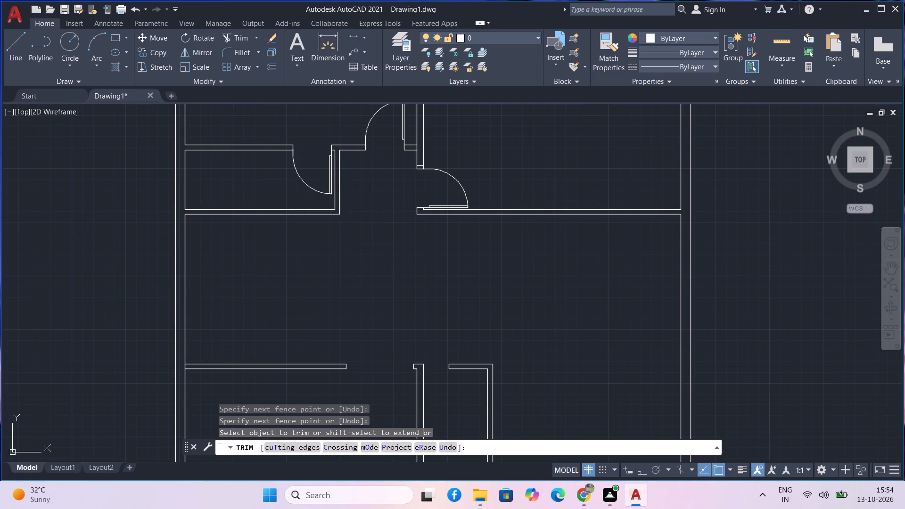
scroll(186, 369, "up", 5)
left_click_drag(185, 358, 184, 356)
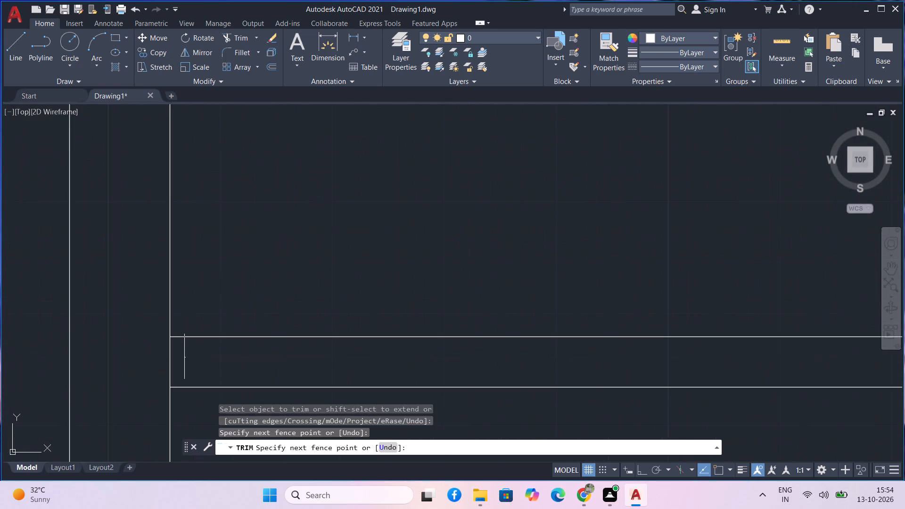
left_click_drag(184, 356, 154, 361)
scroll(153, 361, "down", 5)
middle_click_drag(179, 391, 210, 214)
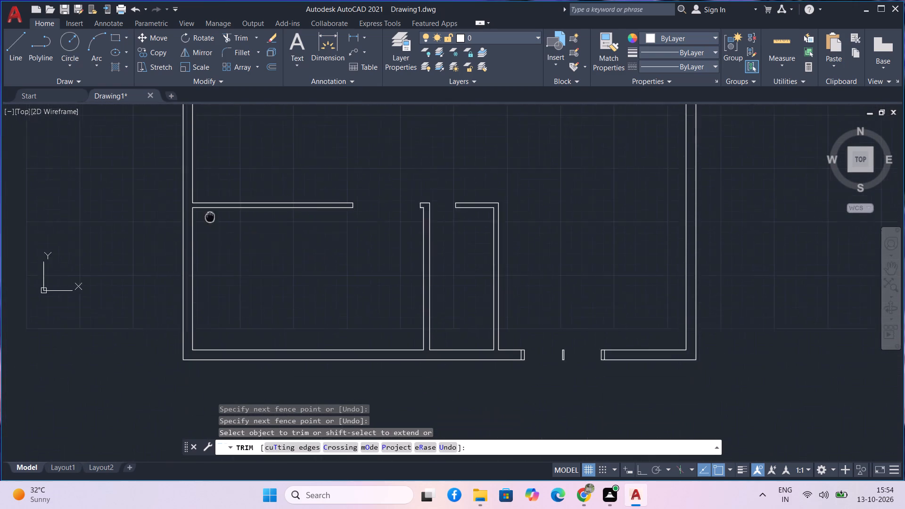
middle_click_drag(210, 214, 210, 213)
middle_click_drag(348, 298, 210, 314)
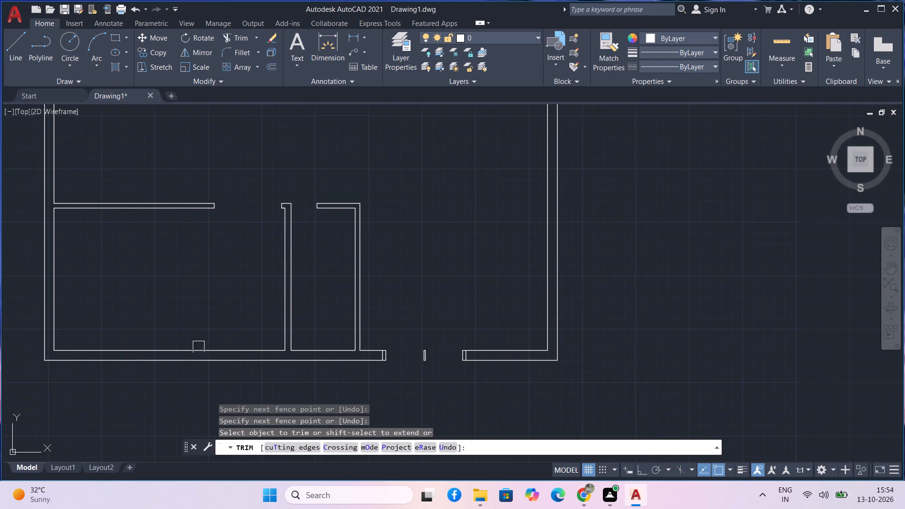
middle_click_drag(410, 237, 367, 264)
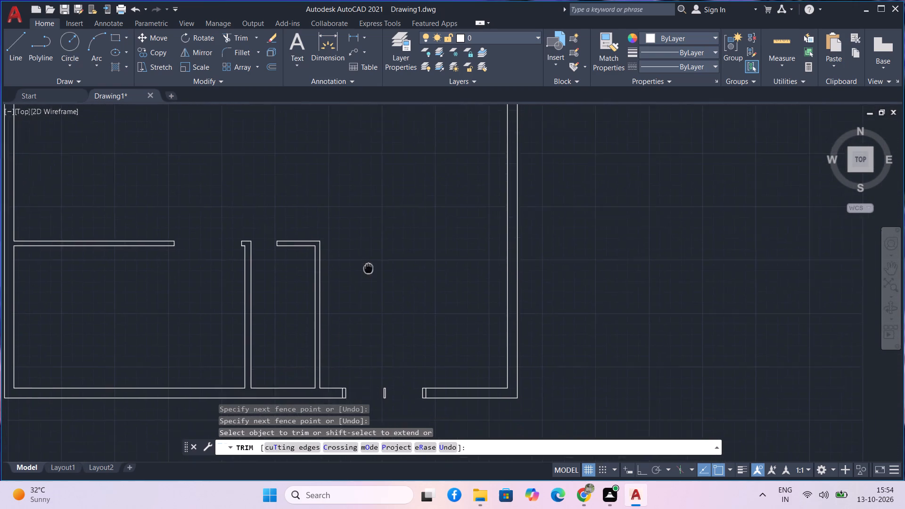
middle_click_drag(367, 264, 362, 242)
scroll(362, 242, "down", 1)
middle_click_drag(375, 212, 371, 377)
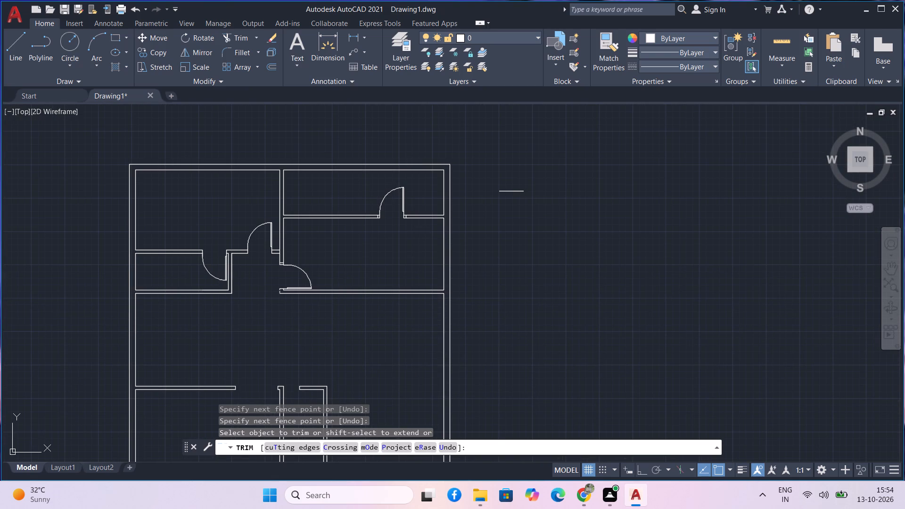
key("Escape")
Copy the door from the upper right-hand partition to the right jamb of the bottom outer wall's opening.
left_click(397, 201)
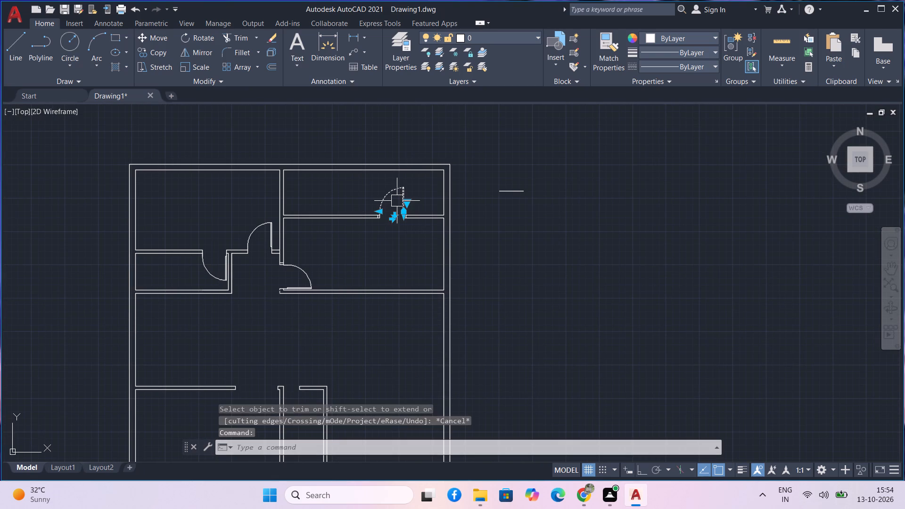
type("co")
key("space")
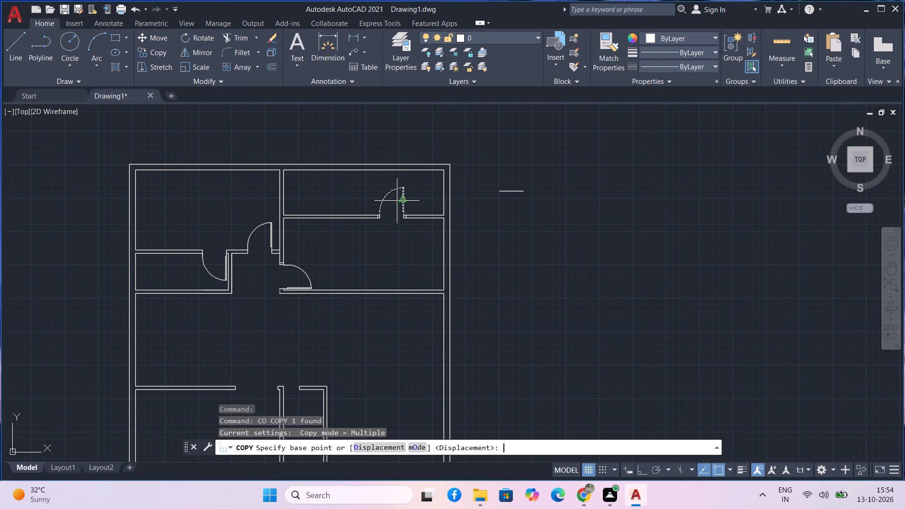
scroll(406, 214, "up", 4)
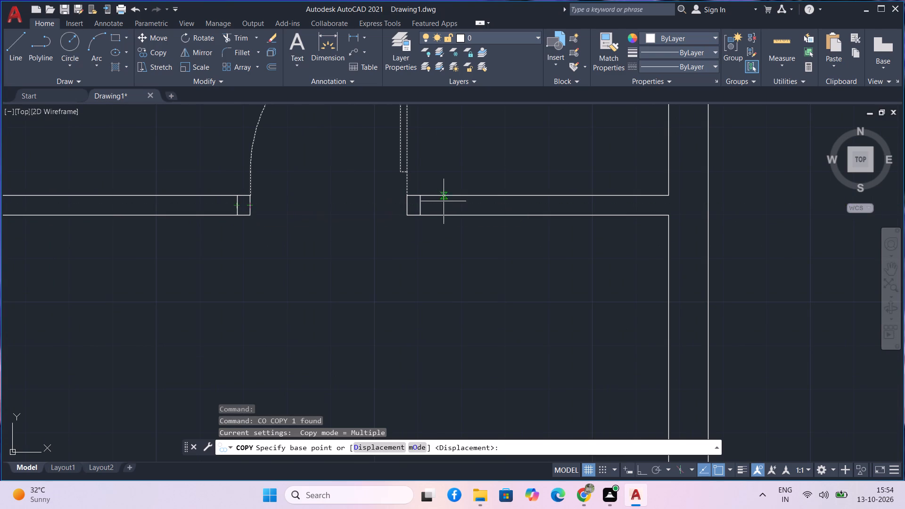
left_click(403, 196)
scroll(383, 335, "down", 3)
middle_click_drag(383, 338, 398, 198)
scroll(401, 213, "down", 2)
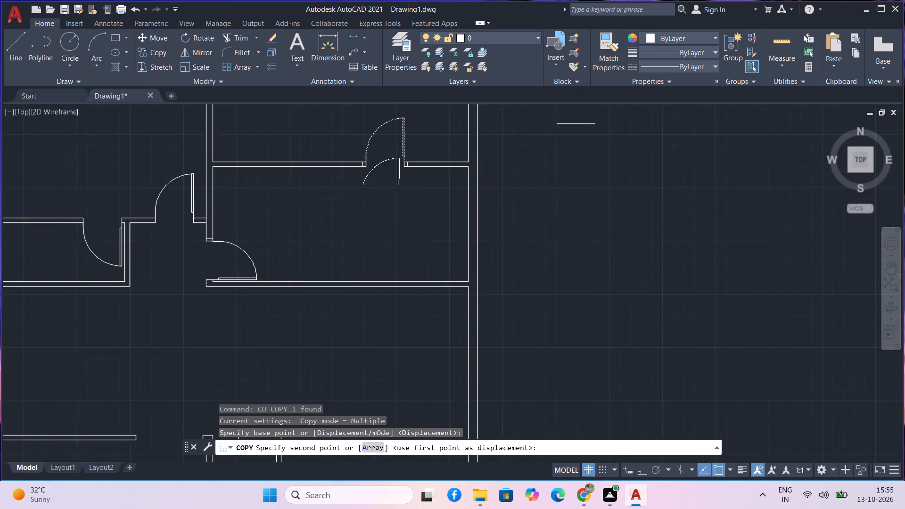
scroll(393, 358, "up", 3)
middle_click_drag(396, 353, 387, 213)
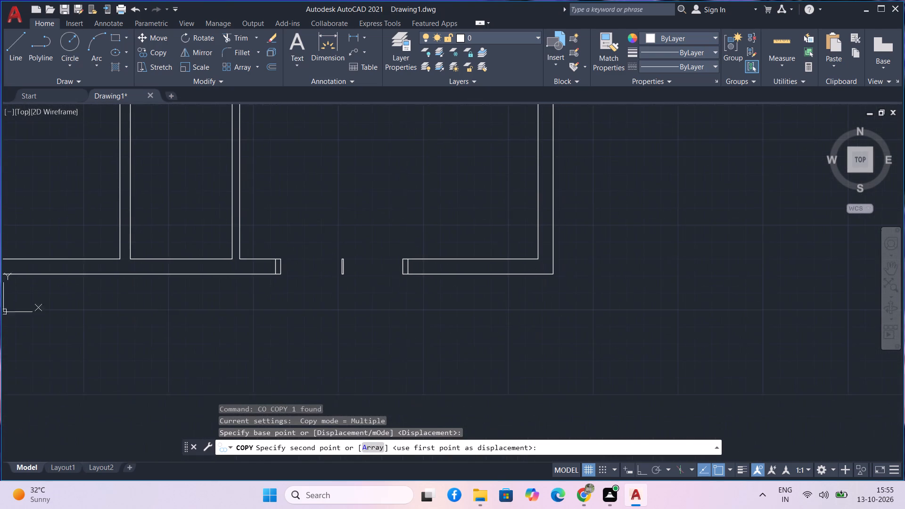
scroll(411, 242, "up", 3)
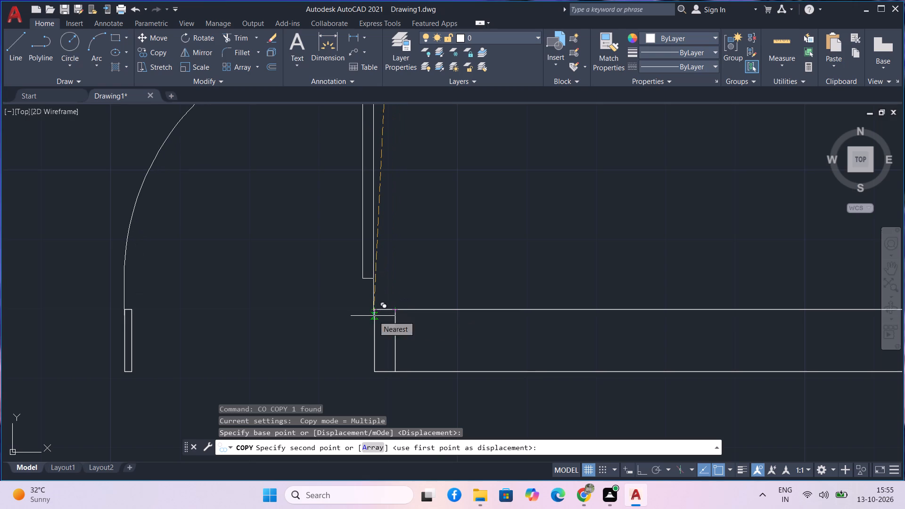
left_click(373, 316)
Place a second copy of the door beside it, filling the left half of the bottom wall's opening.
scroll(374, 319, "down", 2)
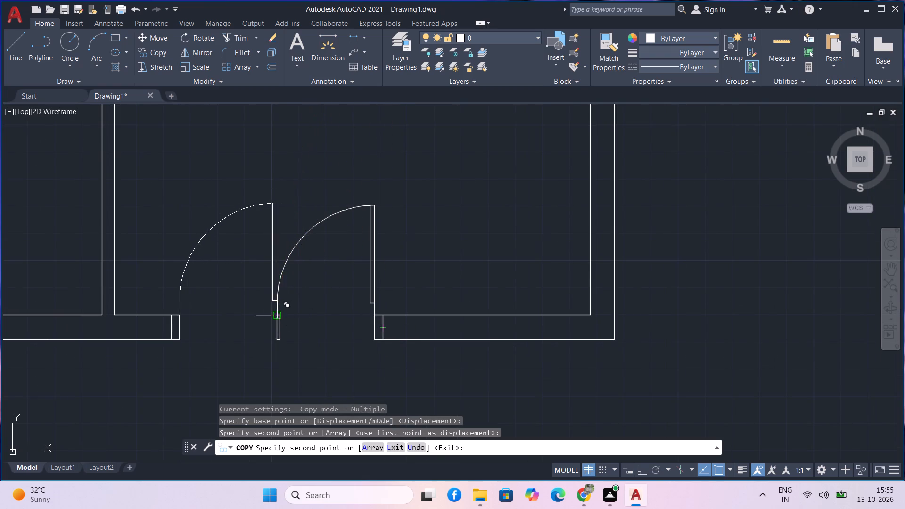
scroll(274, 314, "up", 3)
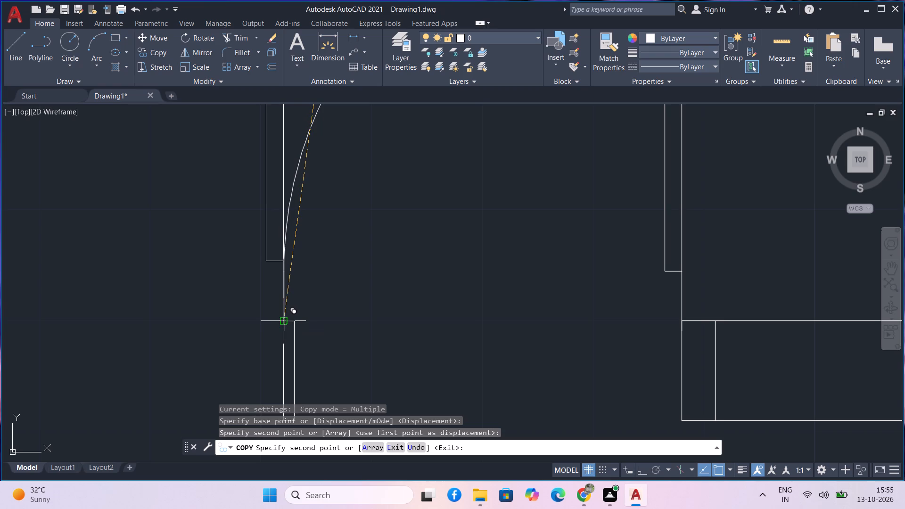
scroll(283, 318, "down", 2)
left_click(283, 318)
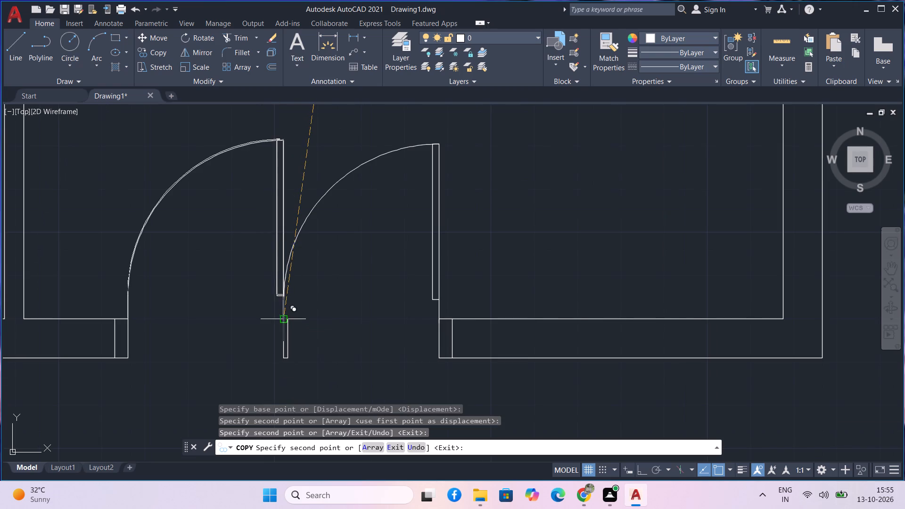
key("Escape")
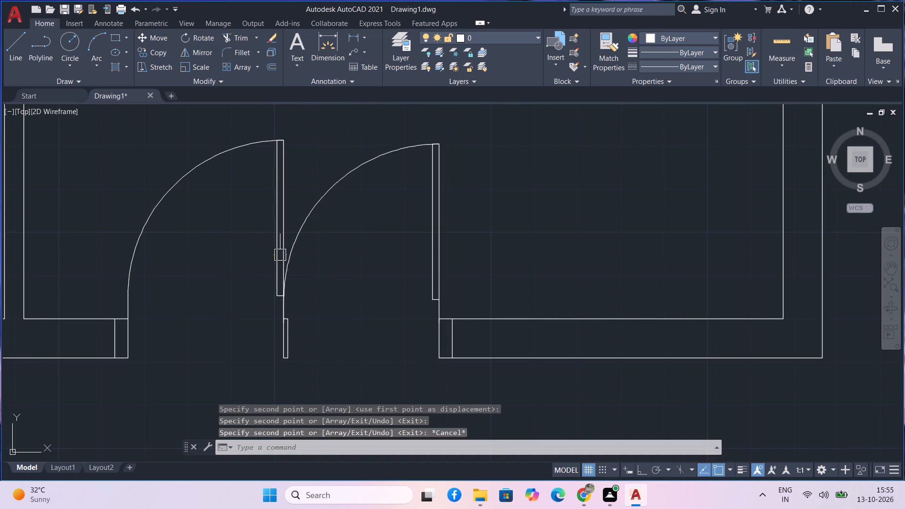
Flip the left door of the bottom opening so it hinges on the left jamb and forms a double door.
left_click(280, 254)
left_click(206, 340)
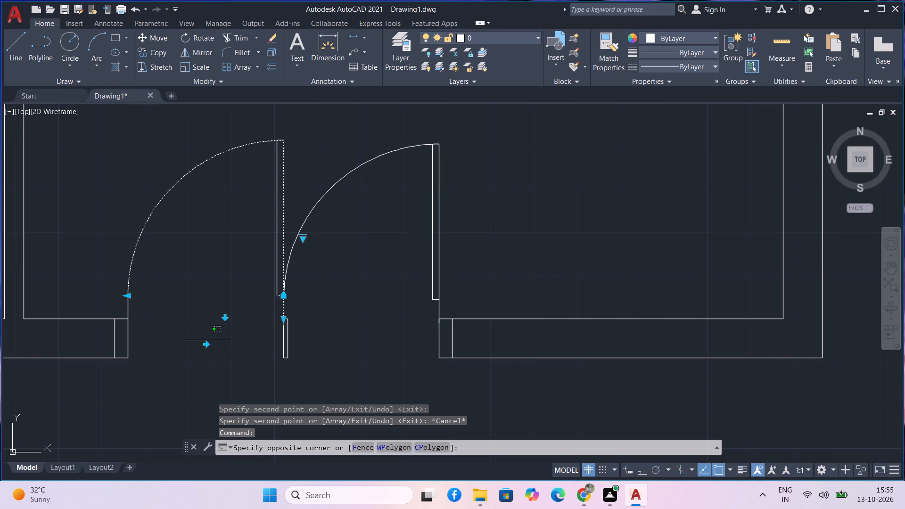
key("Escape")
left_click(206, 347)
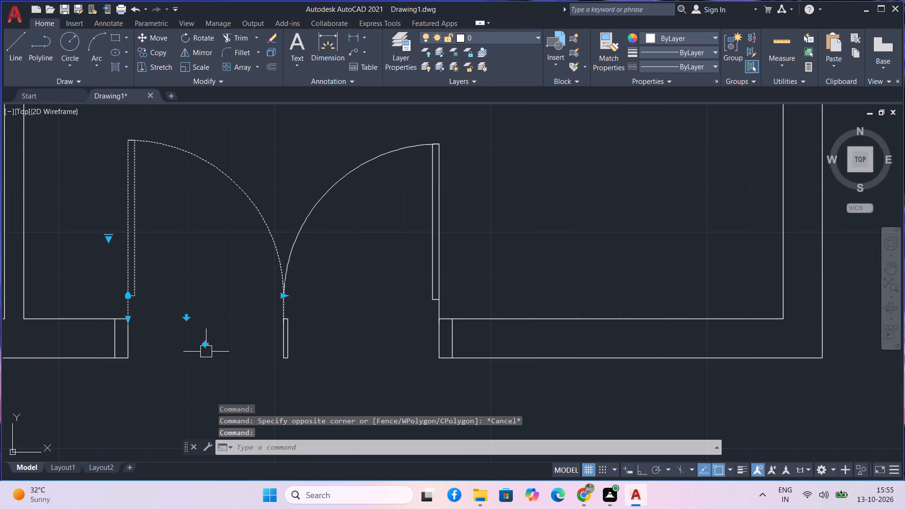
key("space")
scroll(336, 335, "down", 2)
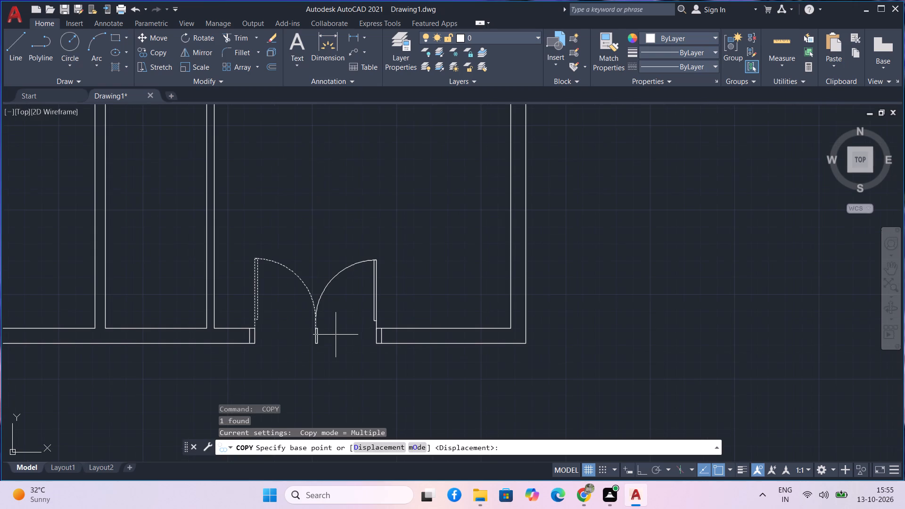
scroll(336, 335, "down", 1)
key("space")
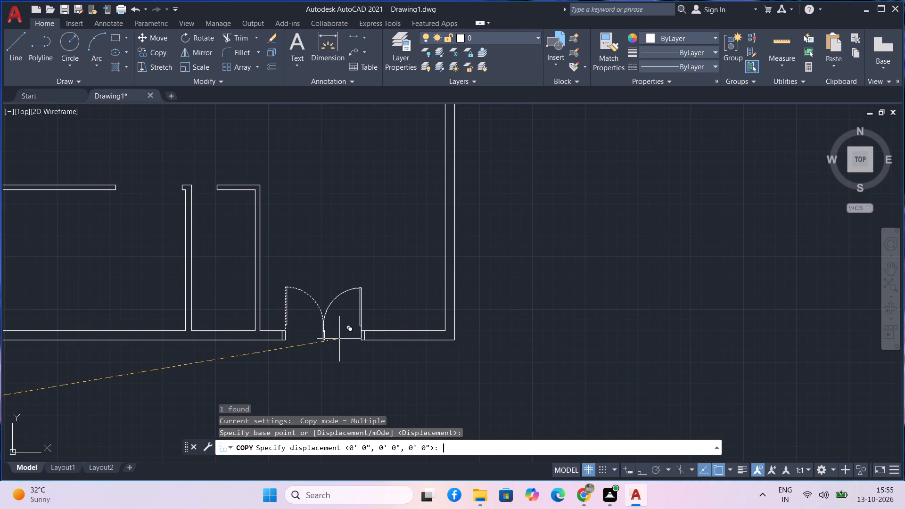
key("space")
Insert the Bed - Queen block from the DesignCenter's Home - Space Planner drawing in the empty space left of the plan.
scroll(339, 339, "down", 1)
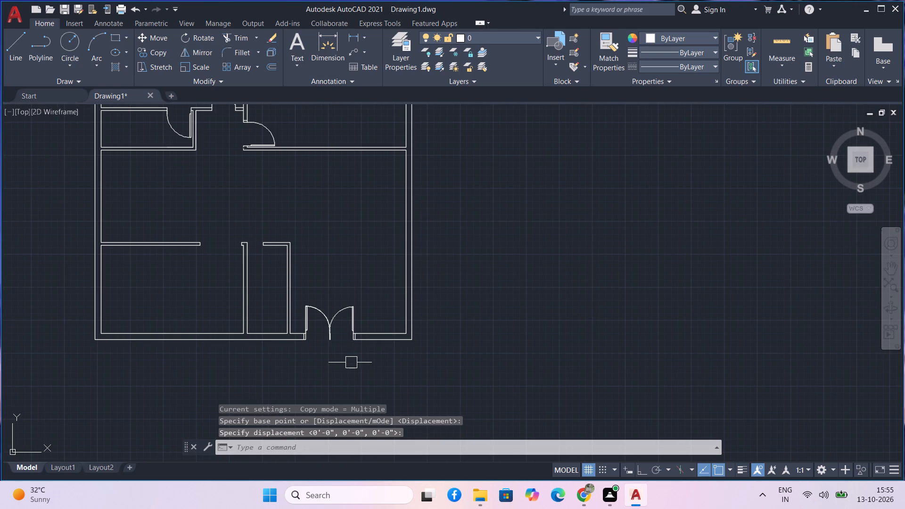
scroll(463, 319, "down", 1)
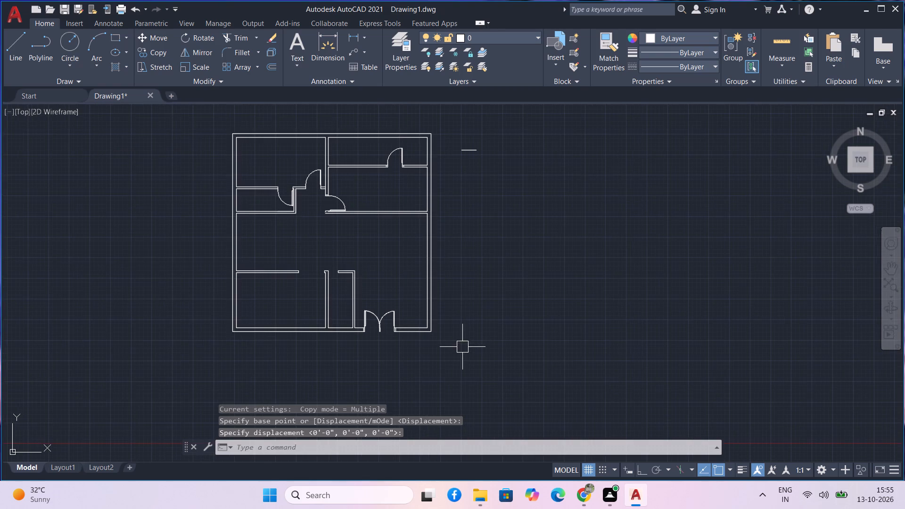
middle_click_drag(463, 347, 489, 412)
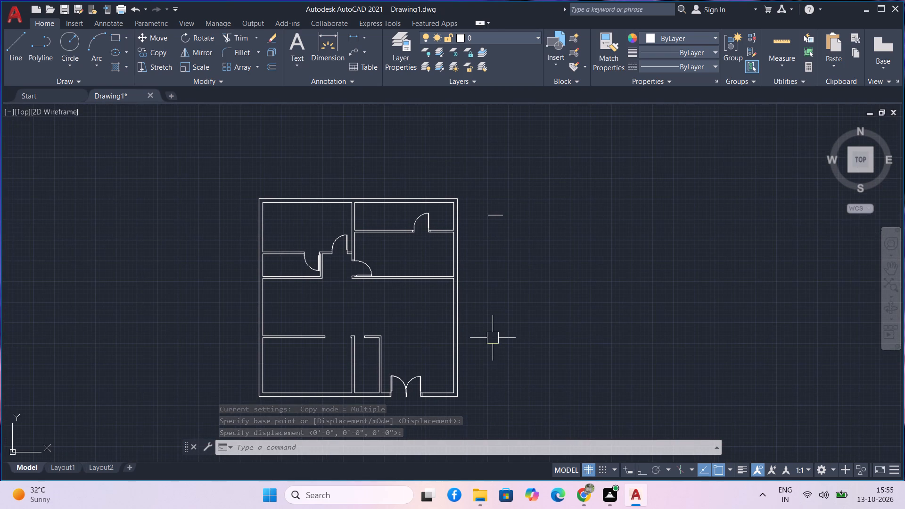
key("ctrl+2")
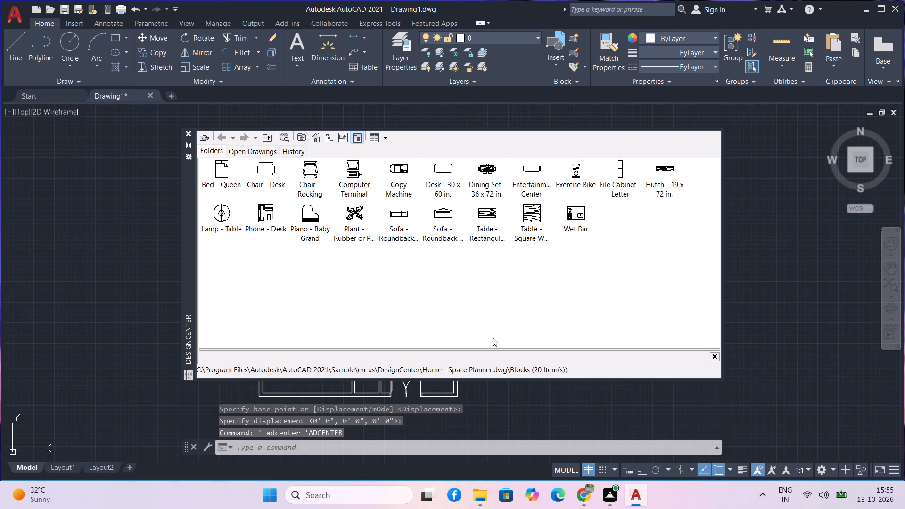
left_click_drag(217, 176, 218, 193)
left_click_drag(218, 193, 90, 237)
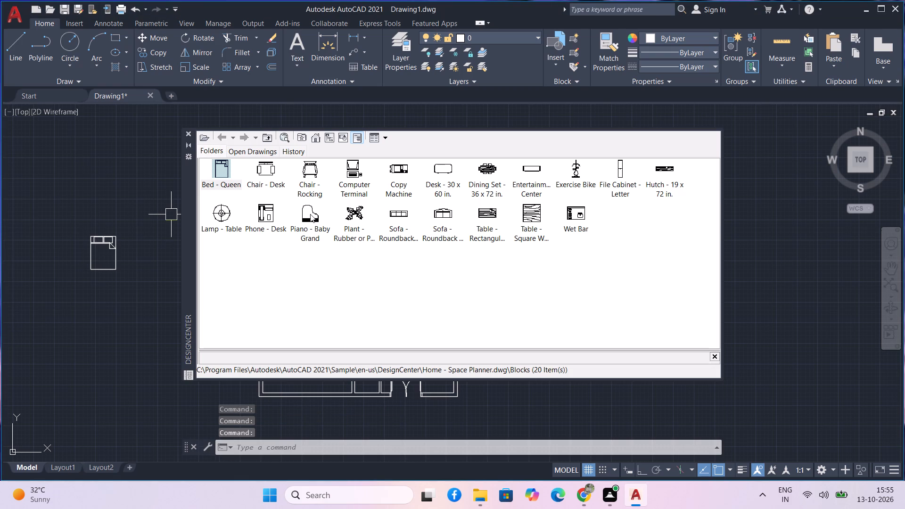
Insert the two Sofa - Roundback blocks side by side below the bed, outside the plan.
left_click_drag(403, 213, 38, 344)
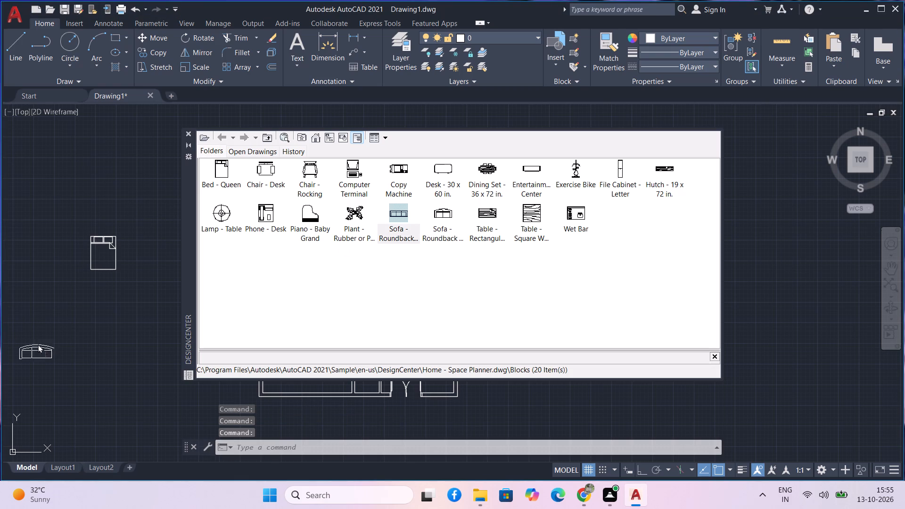
left_click_drag(38, 344, 62, 336)
left_click_drag(442, 215, 161, 339)
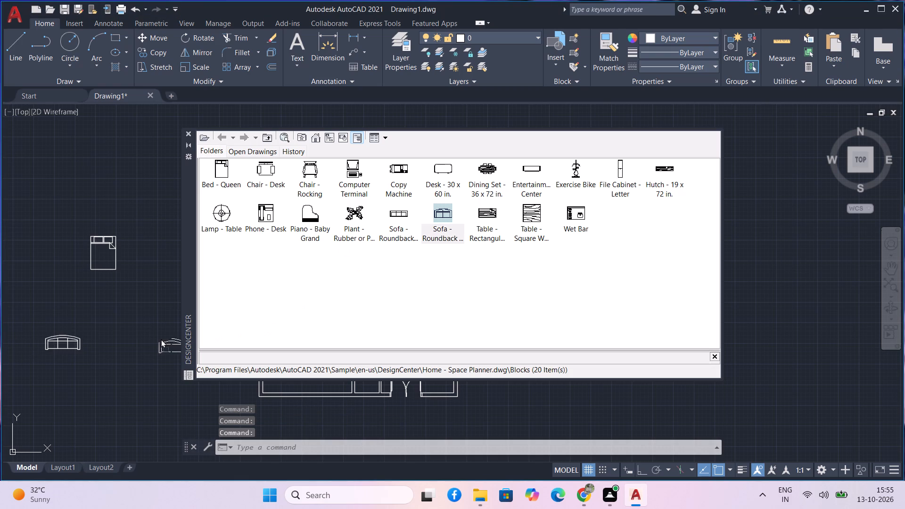
left_click_drag(161, 339, 117, 327)
Insert the Lamp - Table block next to the bed's upper right corner.
left_click_drag(227, 213, 141, 261)
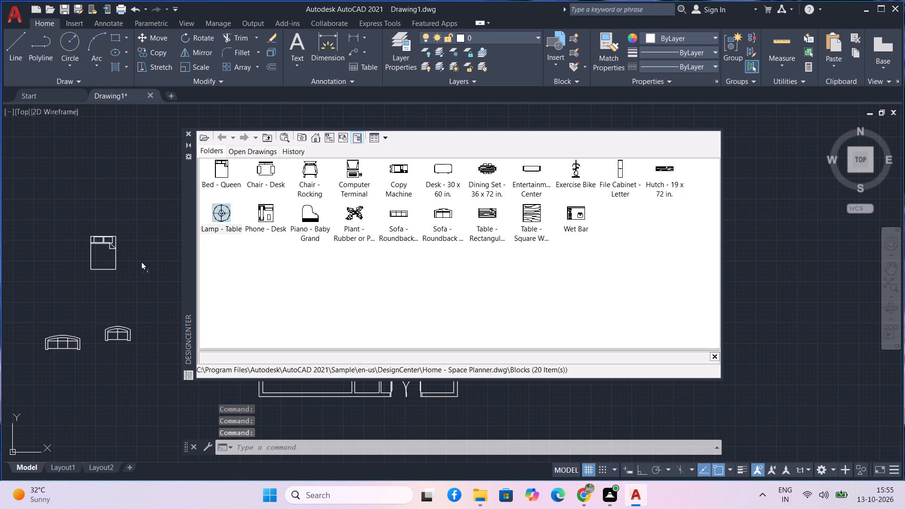
left_click_drag(141, 261, 123, 237)
Insert the Entertainment Center block below the smaller sofa and the rectangular table block above the larger sofa, and close DesignCenter.
left_click_drag(536, 171, 98, 285)
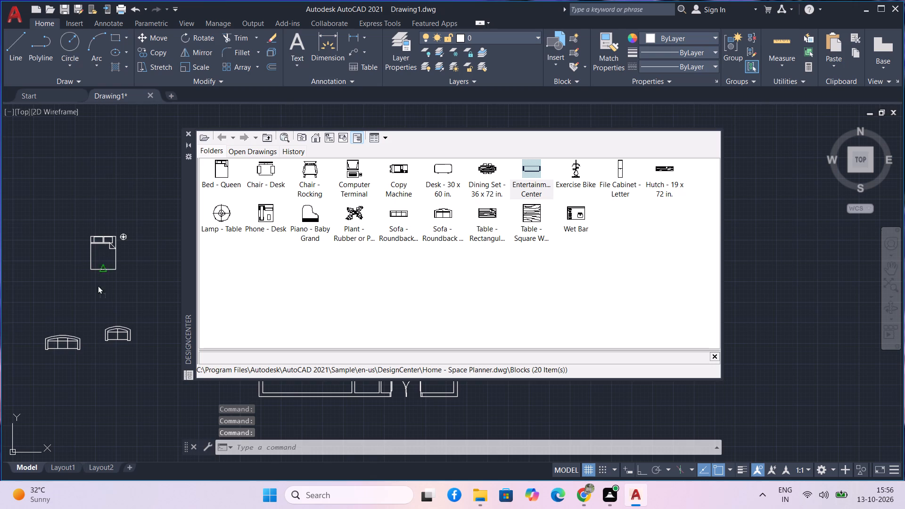
left_click_drag(98, 285, 112, 358)
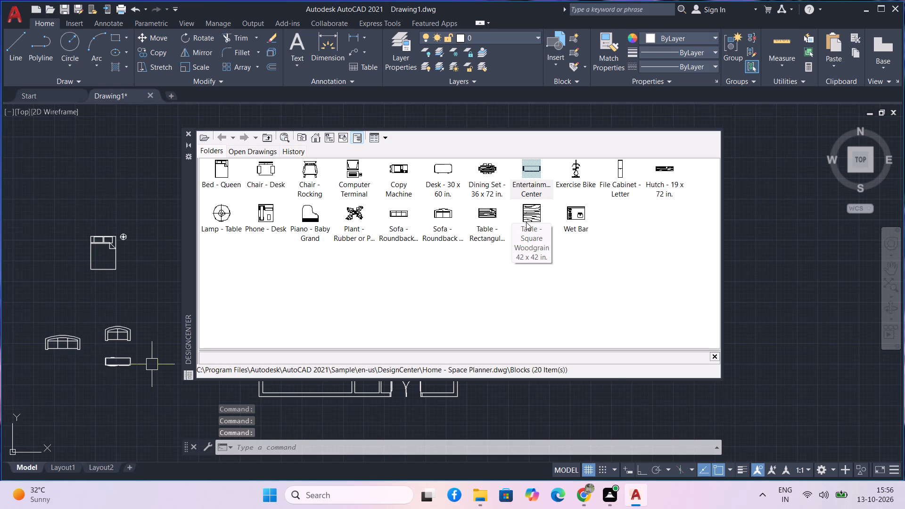
left_click_drag(488, 212, 84, 309)
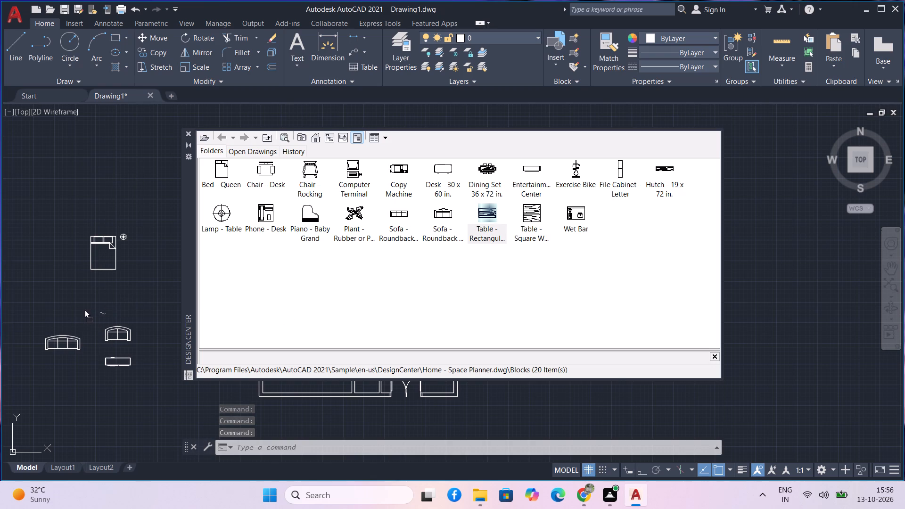
left_click_drag(84, 309, 74, 309)
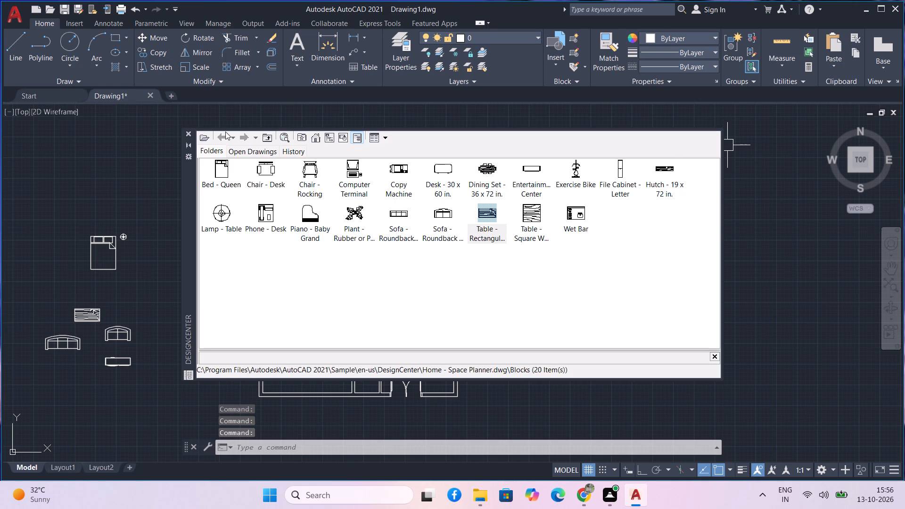
left_click(186, 134)
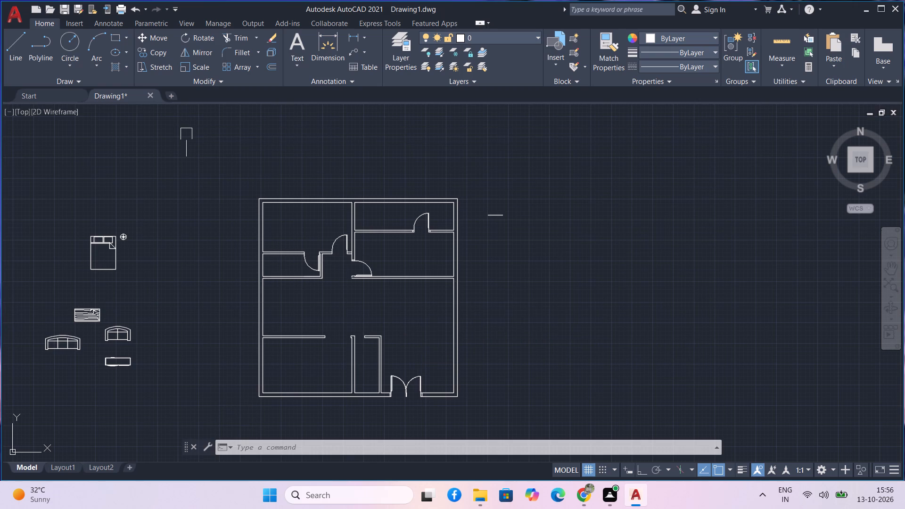
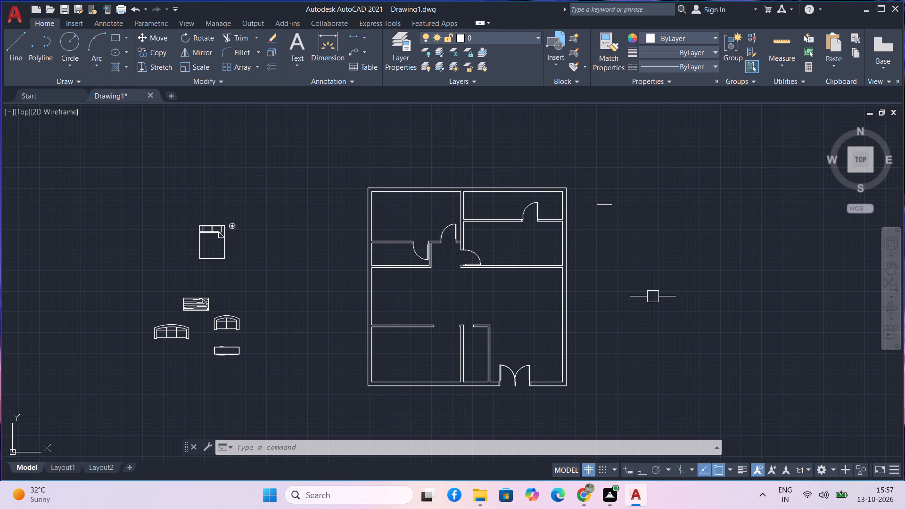
Draw a 3' by 9" rectangle from straight lines with Ortho on, in the empty space right of the floor plan.
type("li")
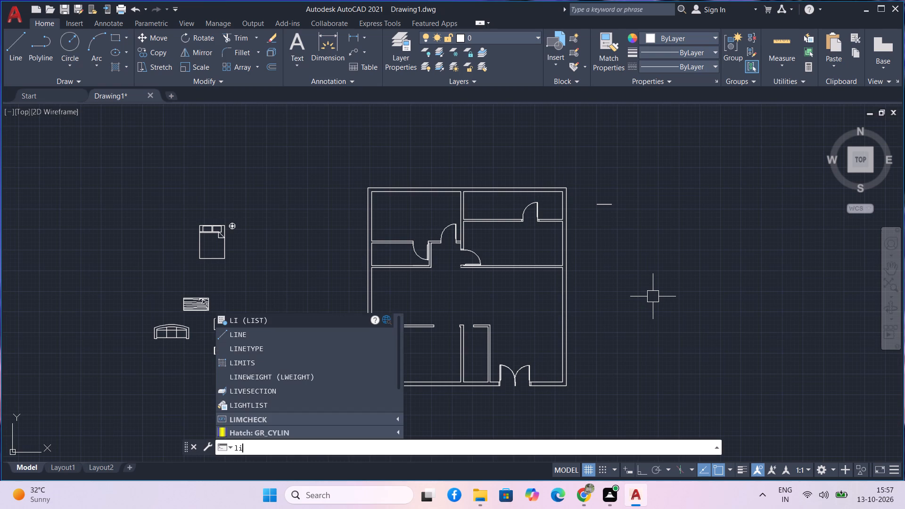
key("BackSpace")
key("Return")
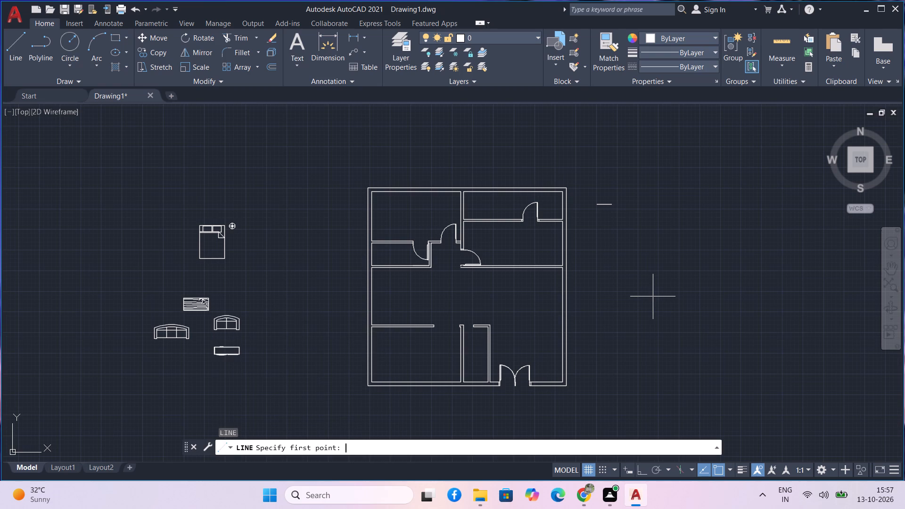
scroll(595, 286, "up", 1)
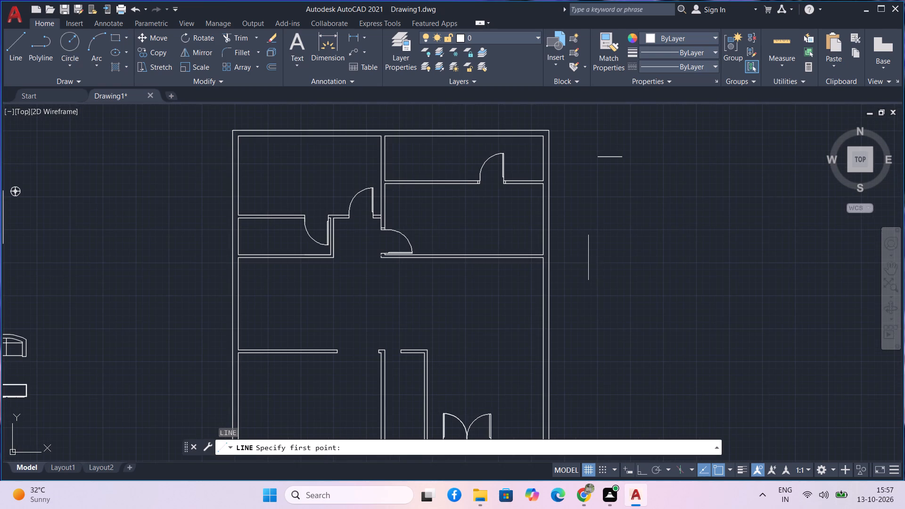
left_click(629, 261)
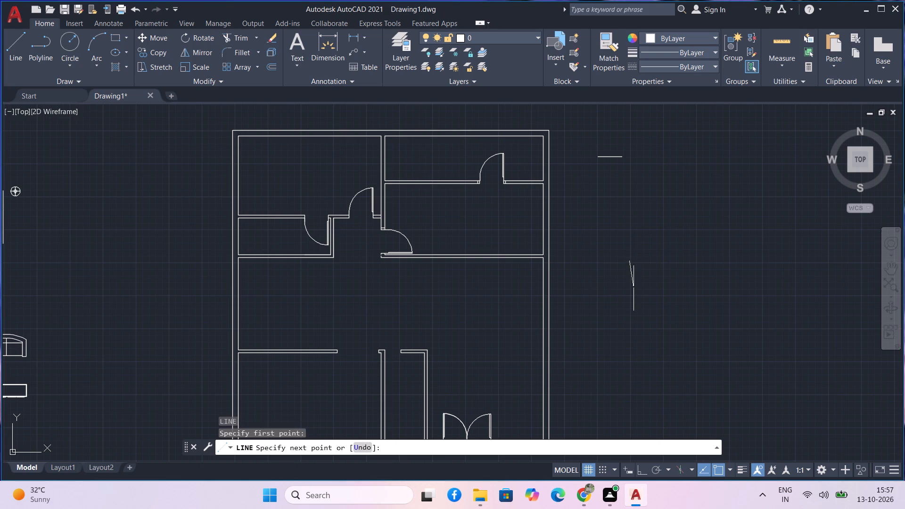
key("F8")
key("9")
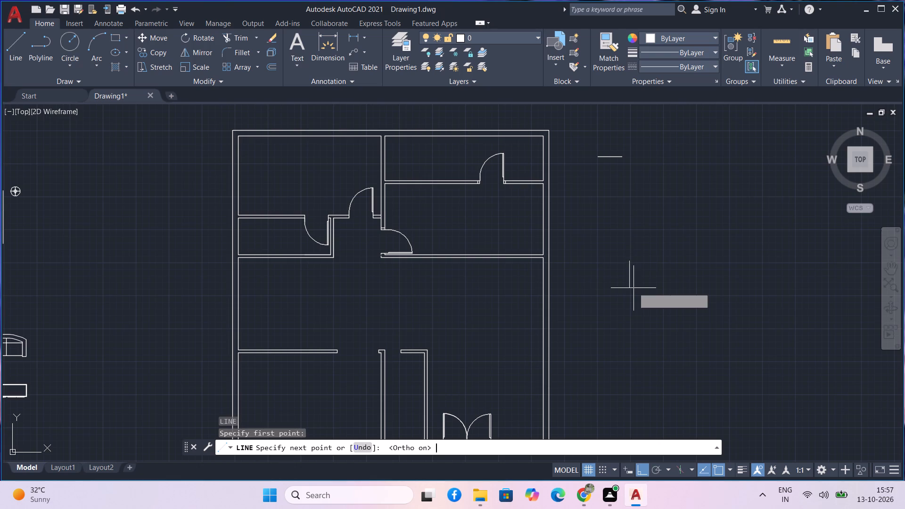
key("Return")
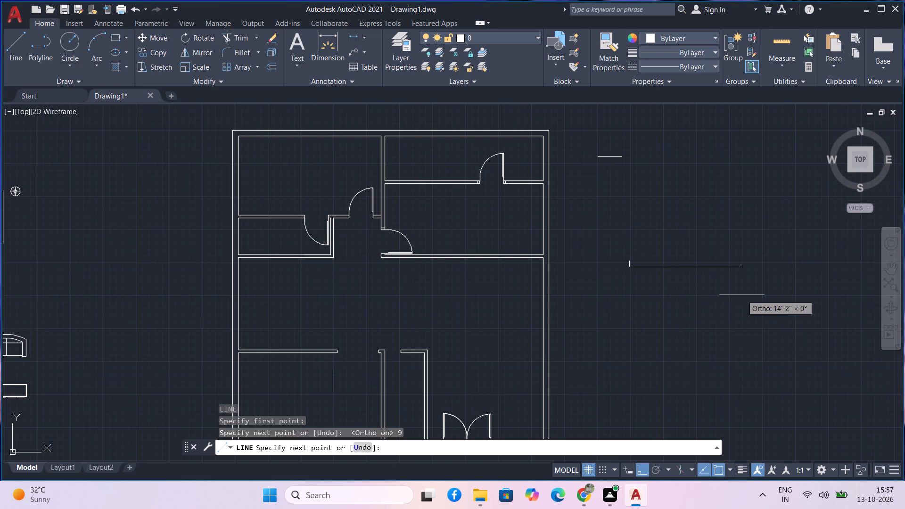
key("3")
key("apostrophe")
key("Return")
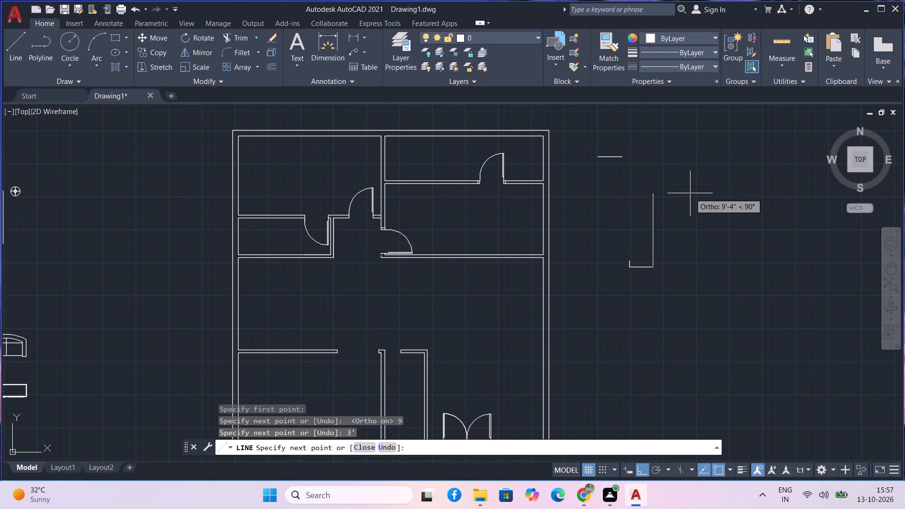
key("9")
key("Return")
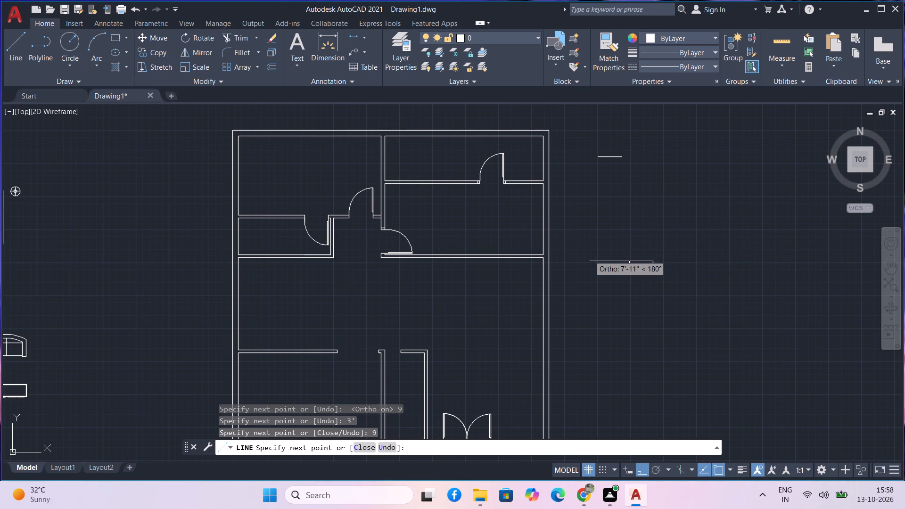
scroll(589, 255, "up", 4)
middle_click_drag(589, 255, 479, 240)
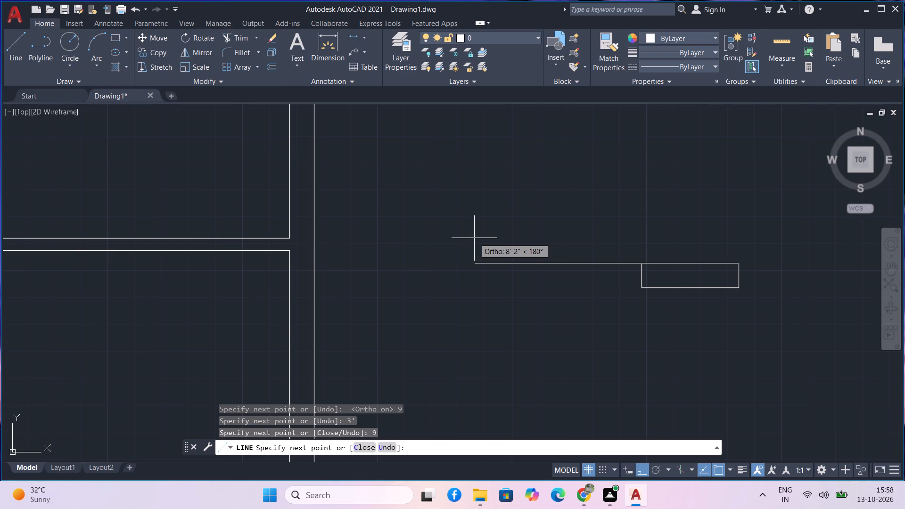
key("3")
key("apostrophe")
key("Return")
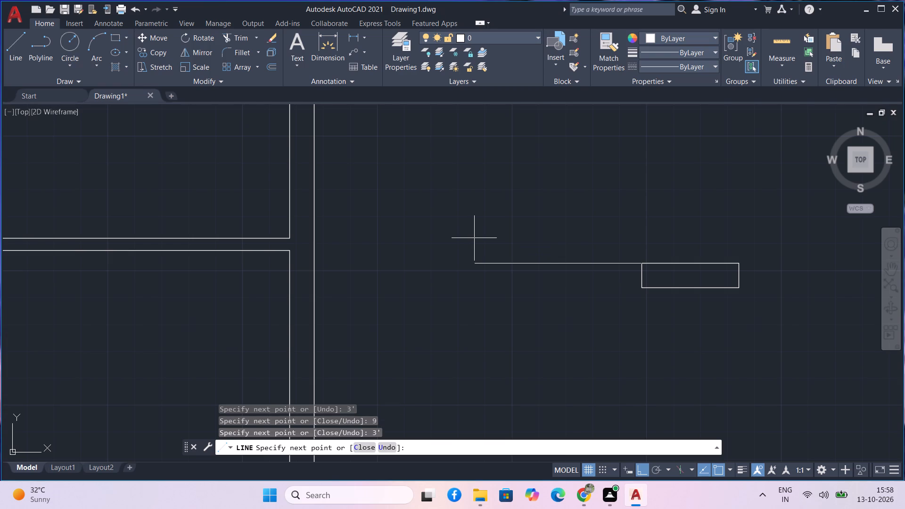
key("space")
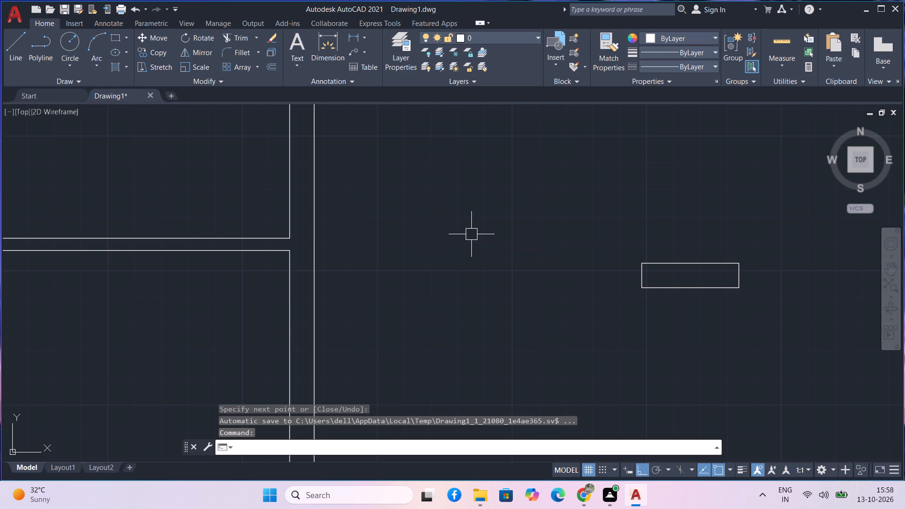
Offset the rectangle's top and bottom edges inward by 3" to form a window symbol.
key("p")
key("BackSpace")
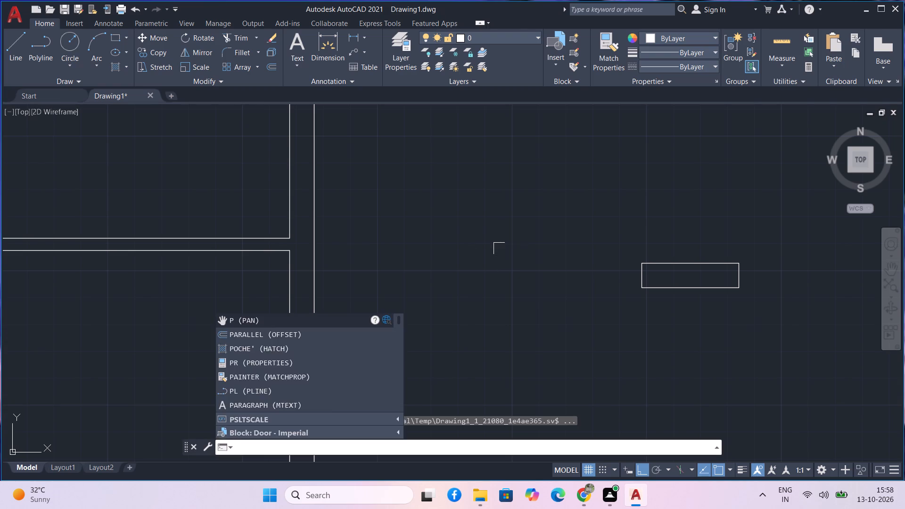
type("o")
key("space")
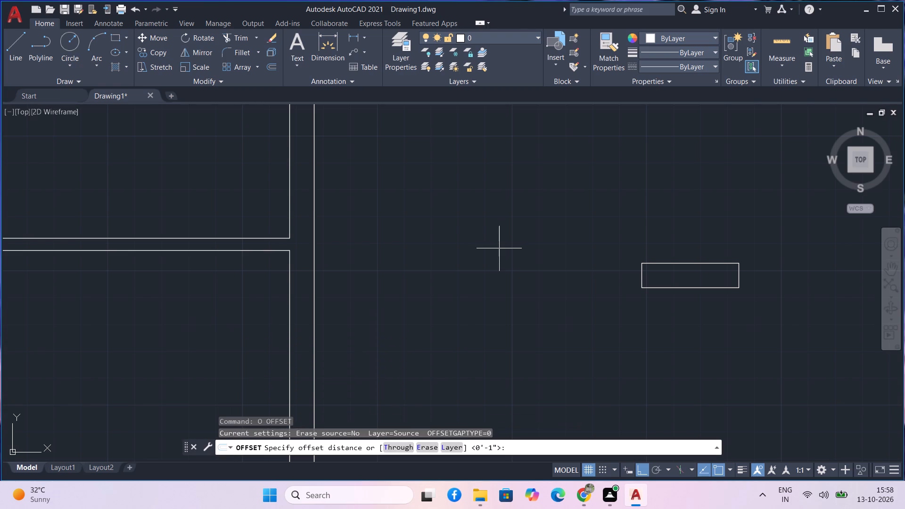
key("3")
key("Return")
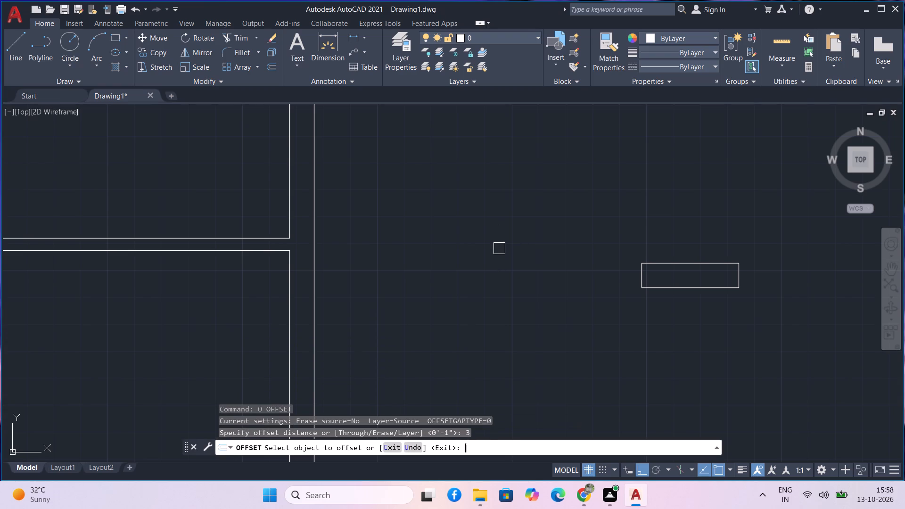
left_click(712, 265)
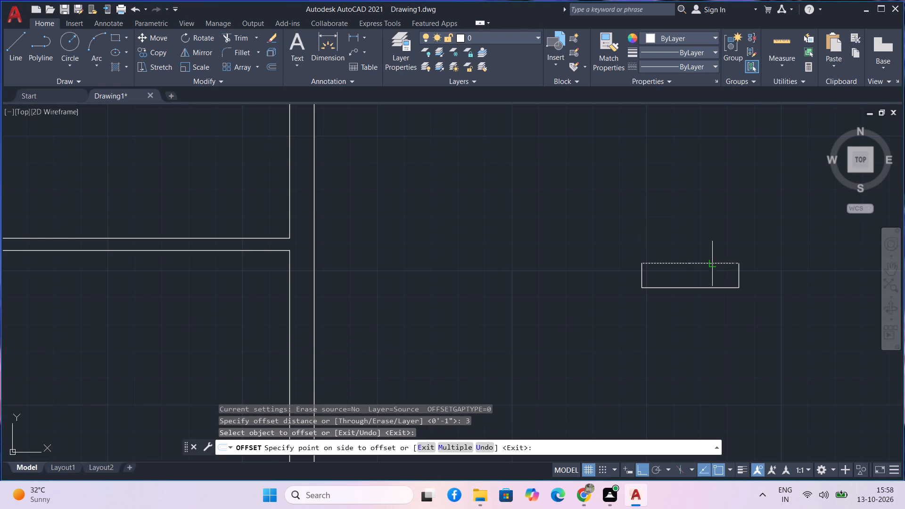
left_click(712, 272)
left_click(694, 274)
left_click(688, 290)
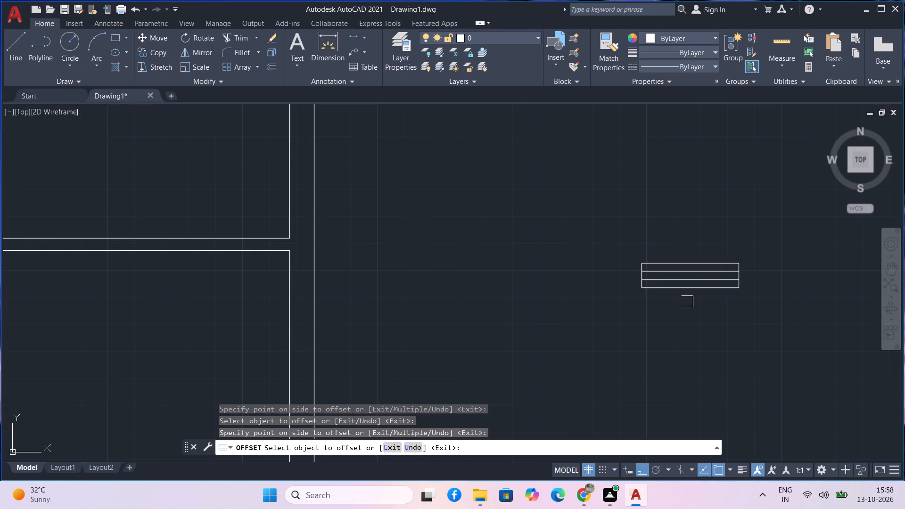
left_click(760, 320)
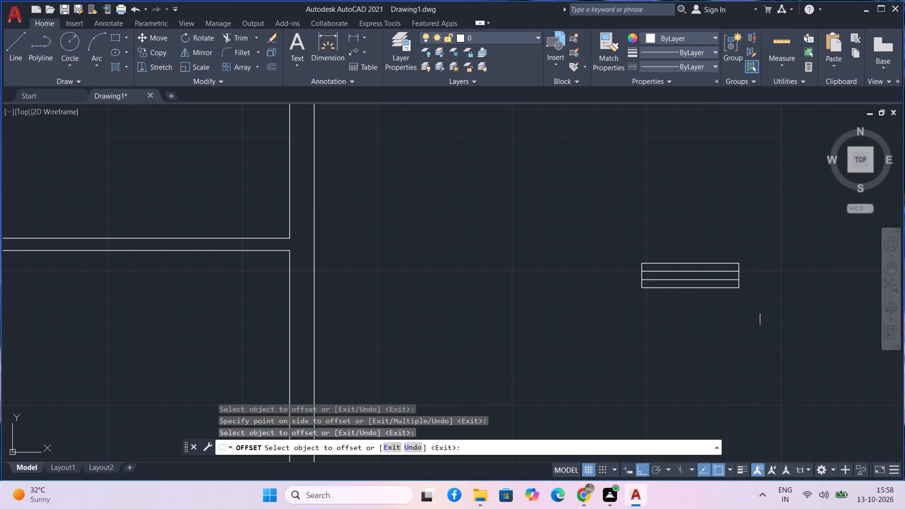
left_click(765, 319)
left_click_drag(770, 318, 765, 305)
key("Escape")
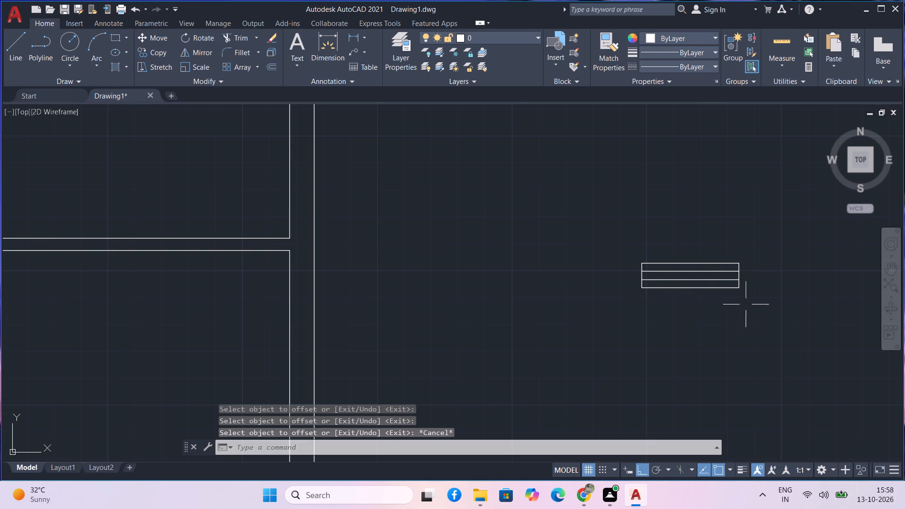
Join the lines of the window symbol.
left_click_drag(741, 321, 708, 288)
left_click(671, 221)
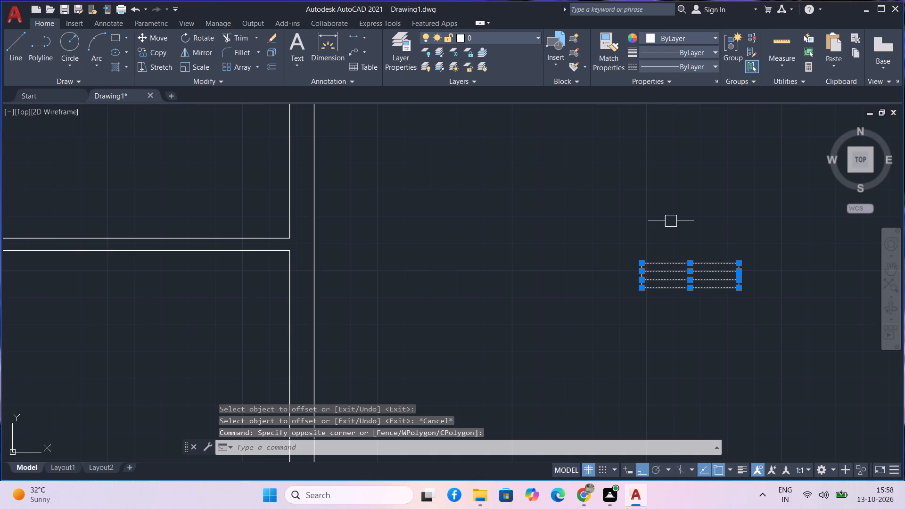
type("j")
key("space")
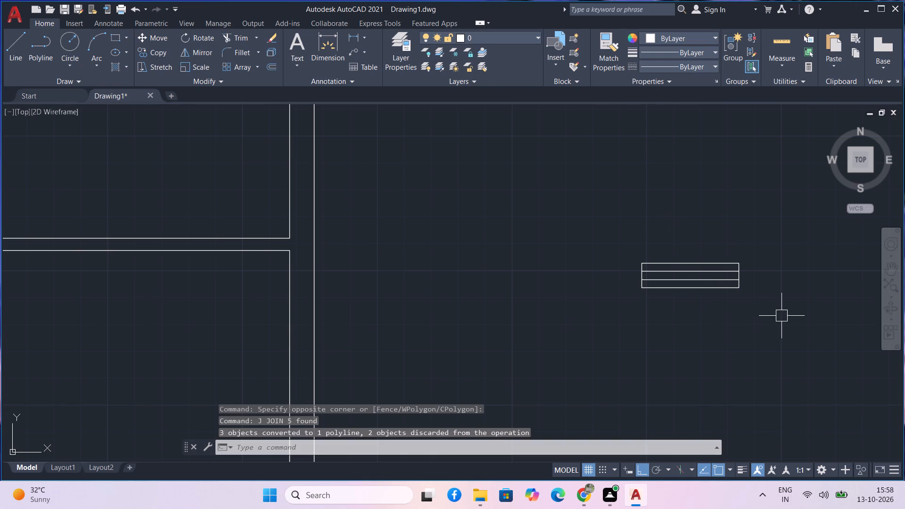
Copy the window symbol horizontally into the space between the original and the plan's right exterior wall.
left_click(782, 316)
left_click(628, 219)
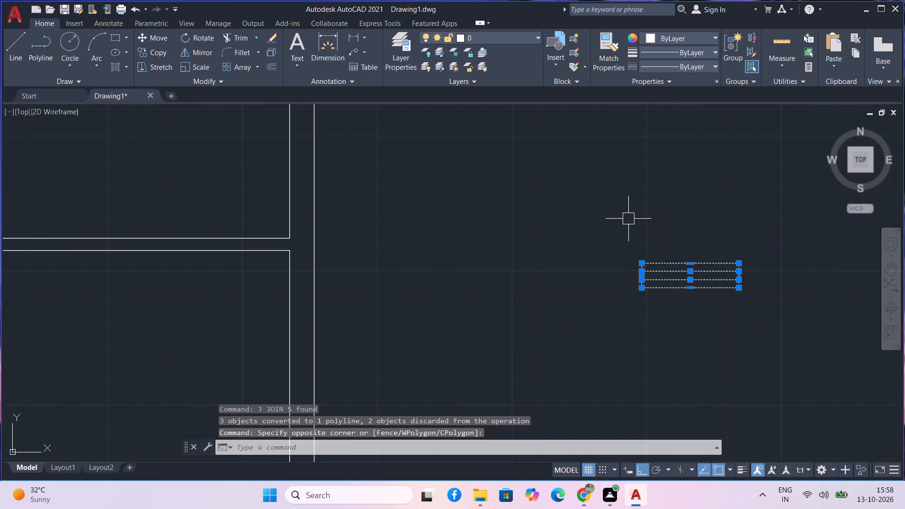
key("c")
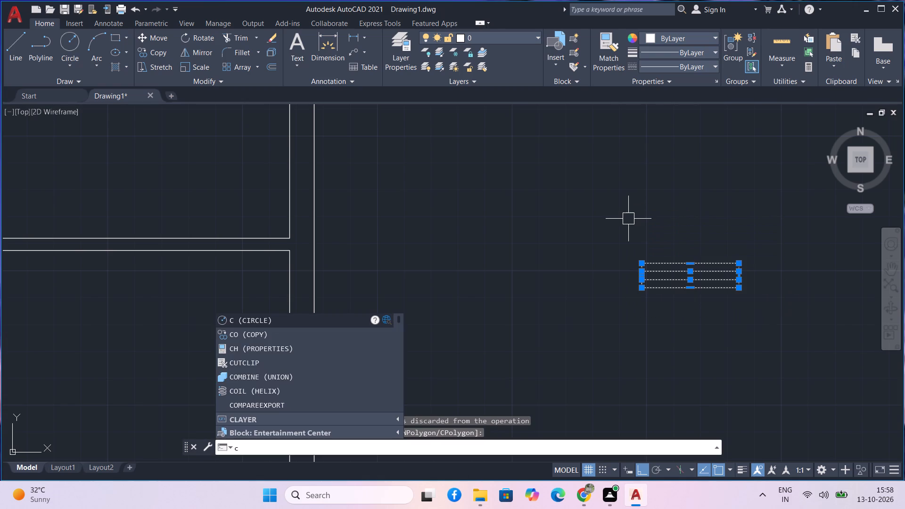
type("o")
key("space")
left_click_drag(659, 272, 659, 283)
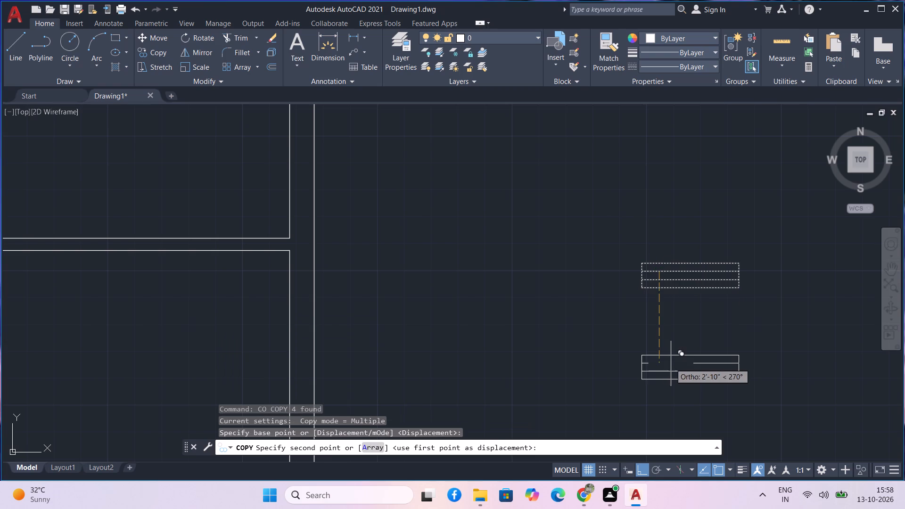
middle_click_drag(682, 403, 668, 350)
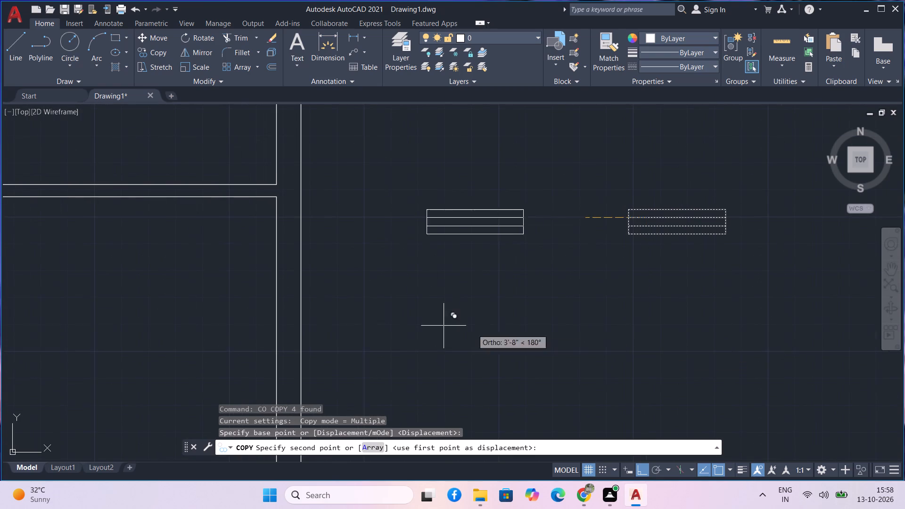
left_click(393, 328)
key("Escape")
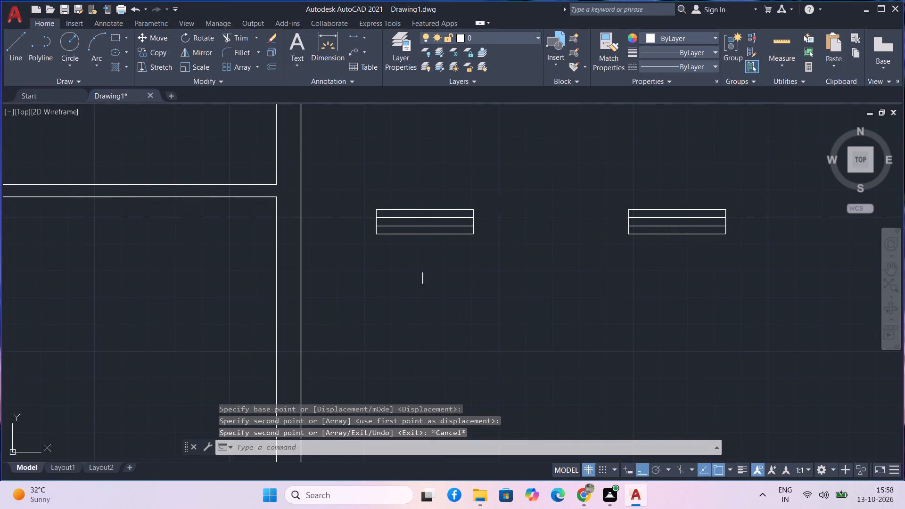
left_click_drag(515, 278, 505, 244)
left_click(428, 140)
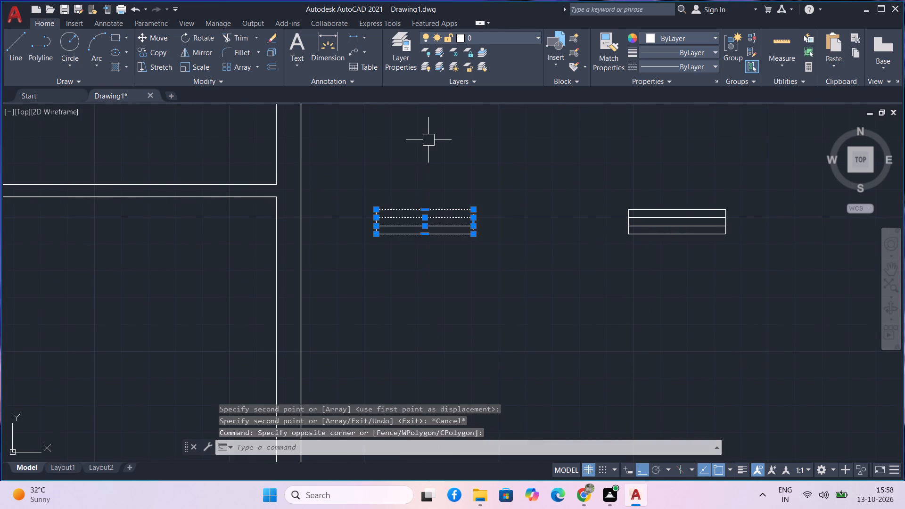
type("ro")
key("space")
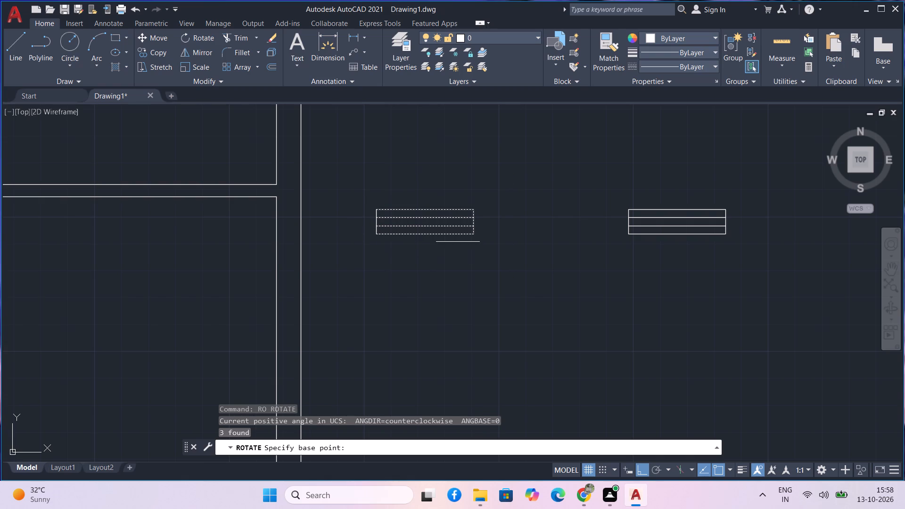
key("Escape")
Rotate the whole copied window symbol upright about its lower right corner.
left_click_drag(521, 265, 509, 219)
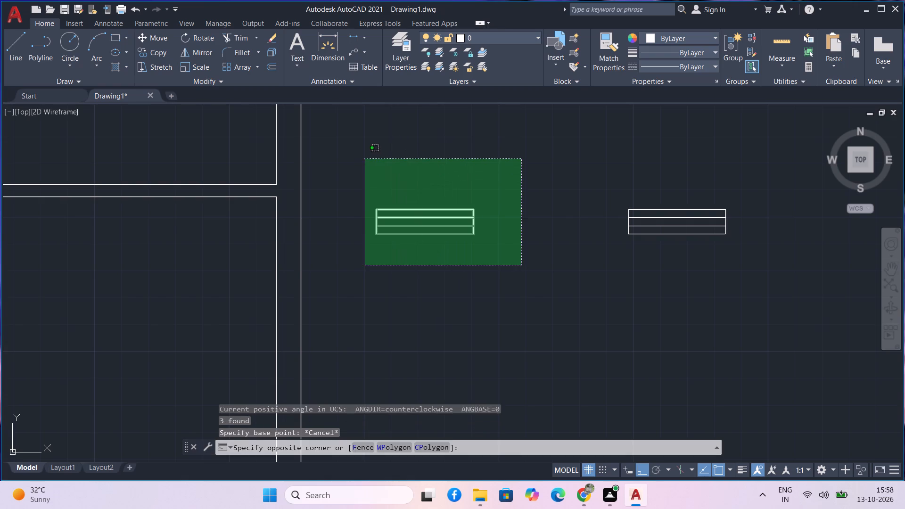
left_click(364, 159)
key("r")
type("o")
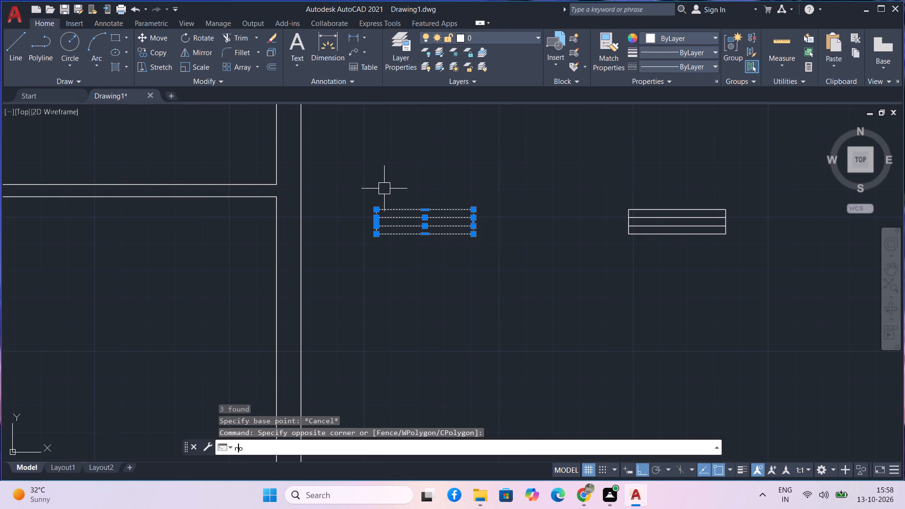
key("space")
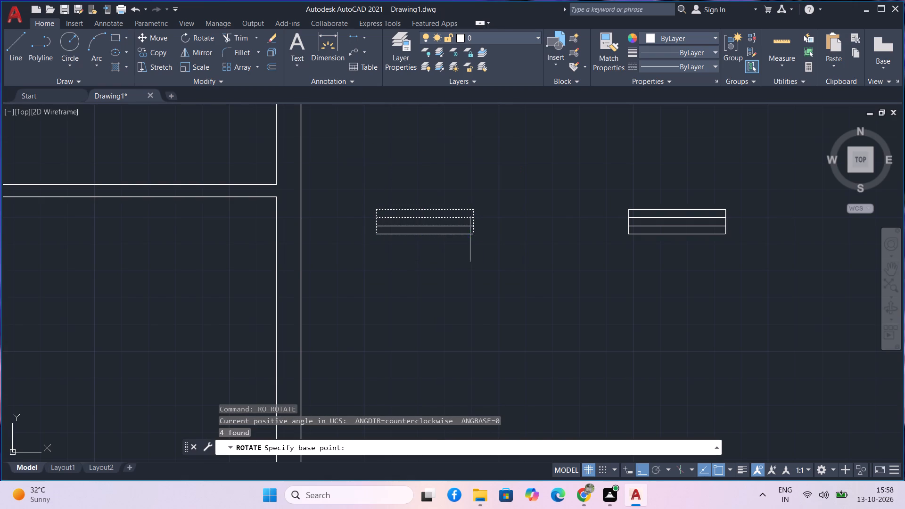
left_click(473, 237)
left_click(485, 287)
Copy the upright window symbol from its lower left corner into the left exterior wall of the plan's upper left room, with Ortho off.
scroll(529, 263, "down", 1)
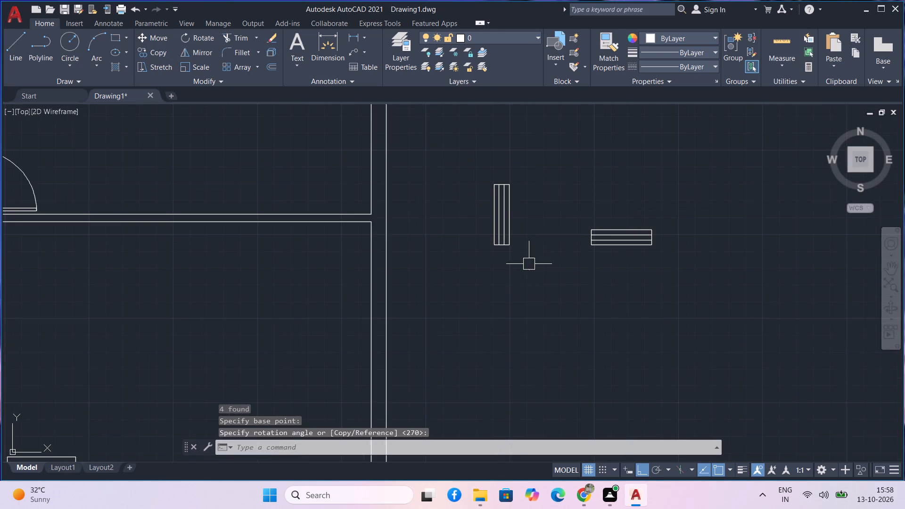
middle_click_drag(536, 287, 564, 347)
scroll(560, 321, "down", 1)
left_click(570, 325)
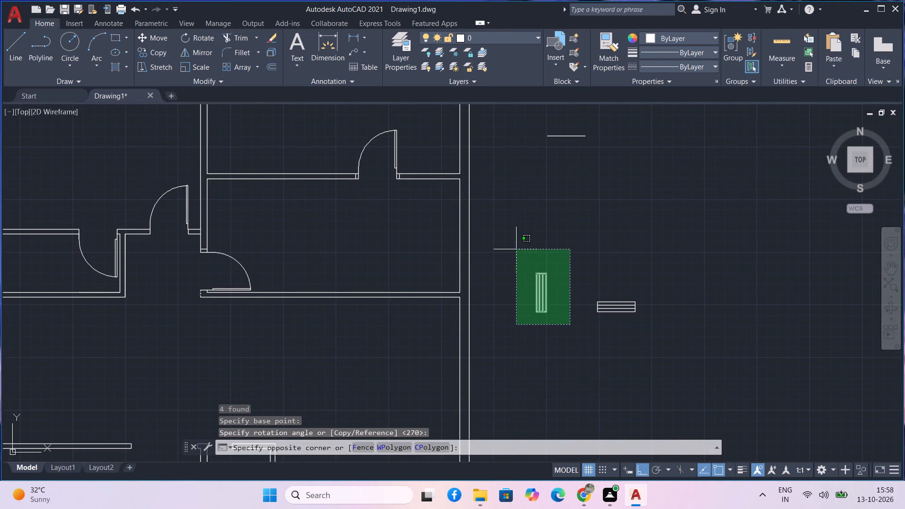
left_click(516, 249)
type("co")
key("space")
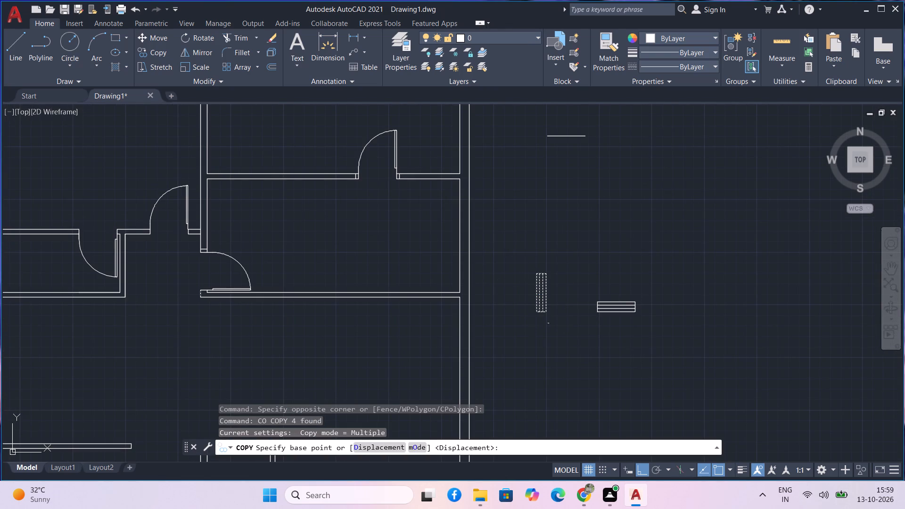
left_click(534, 317)
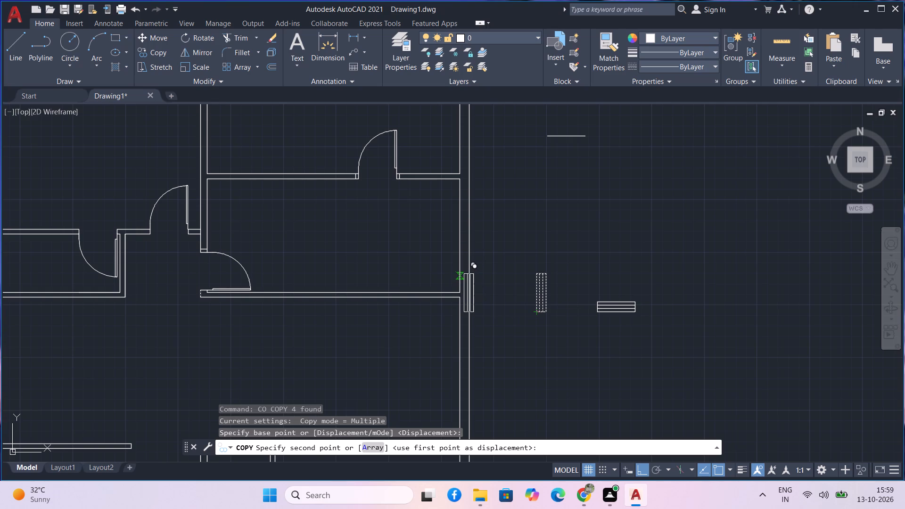
key("F8")
scroll(464, 276, "down", 2)
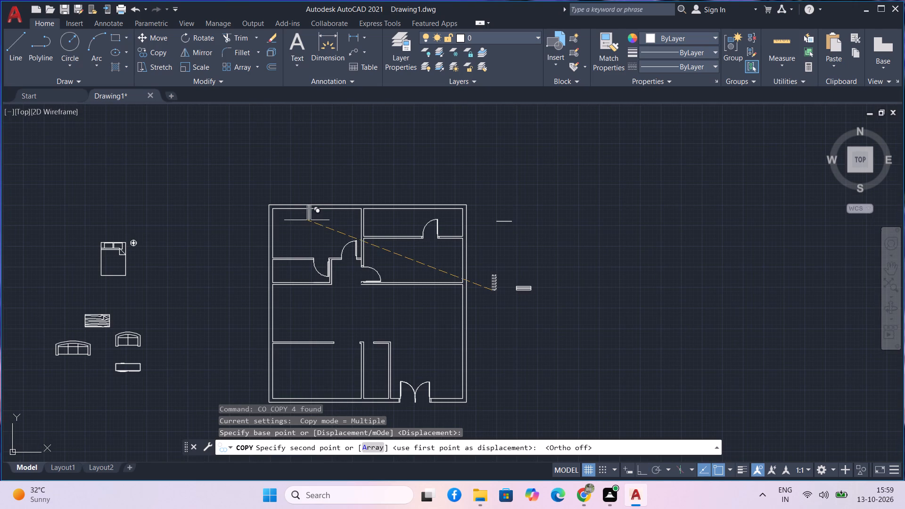
scroll(269, 233, "up", 3)
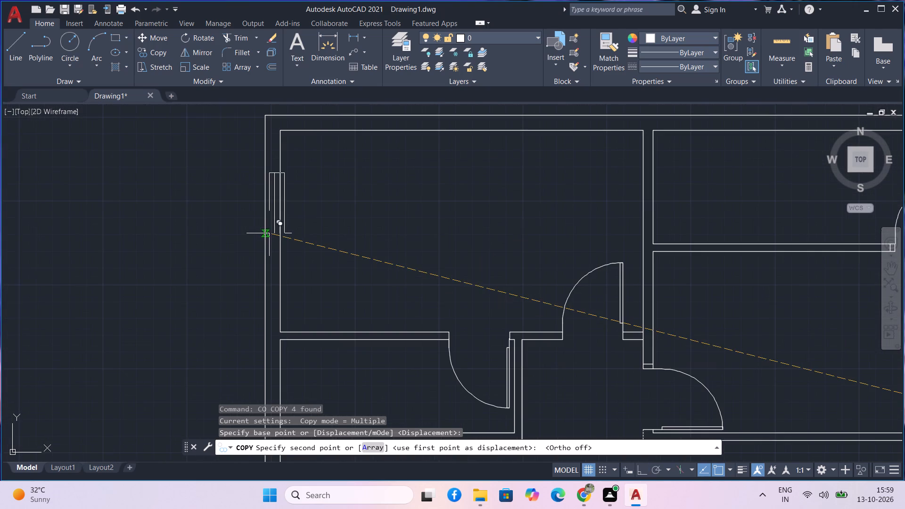
scroll(263, 238, "up", 1)
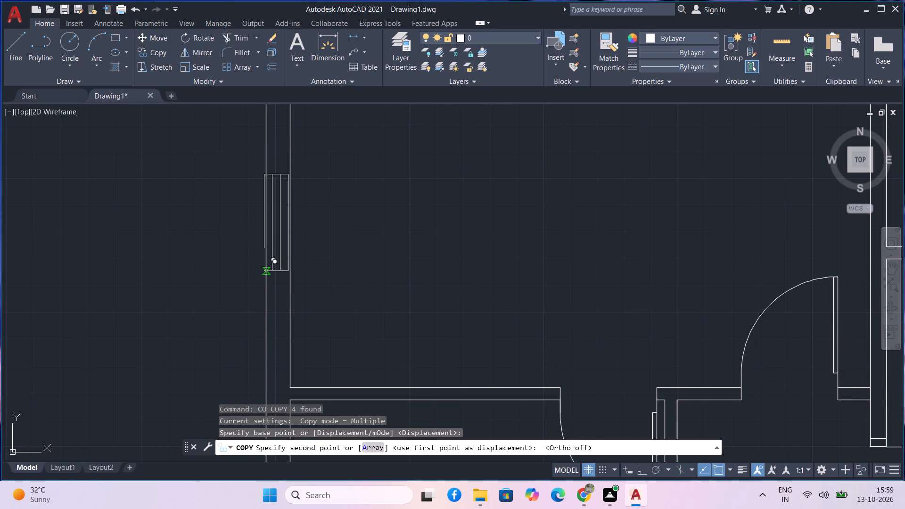
left_click(266, 273)
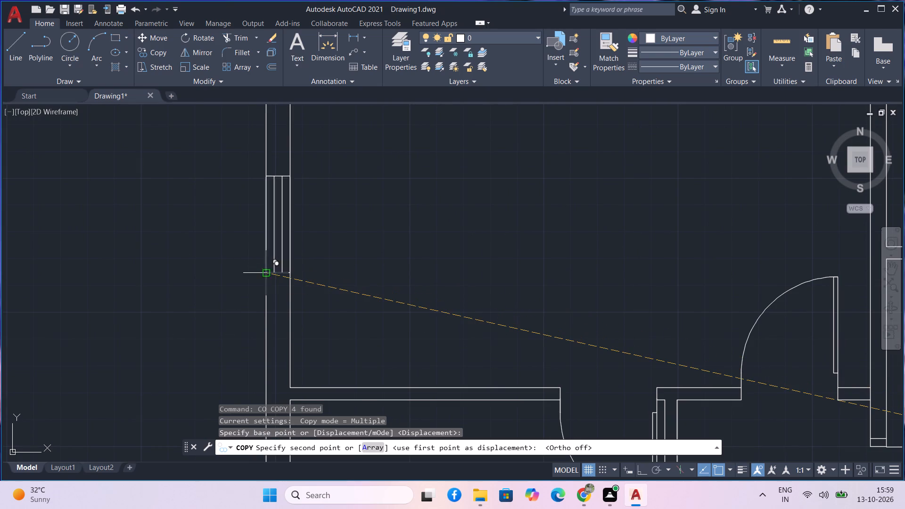
Place another copy of the upright window in the left exterior wall of the large middle hall.
scroll(334, 269, "down", 2)
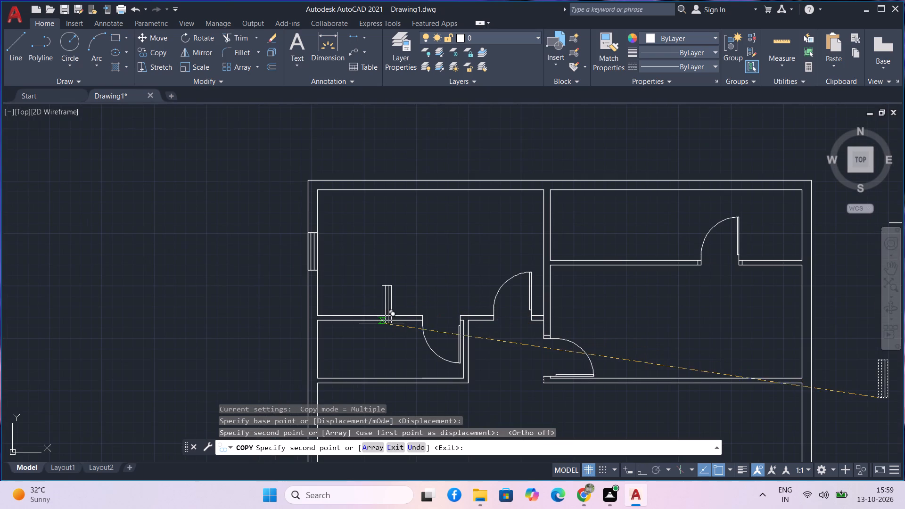
middle_click_drag(382, 312, 410, 231)
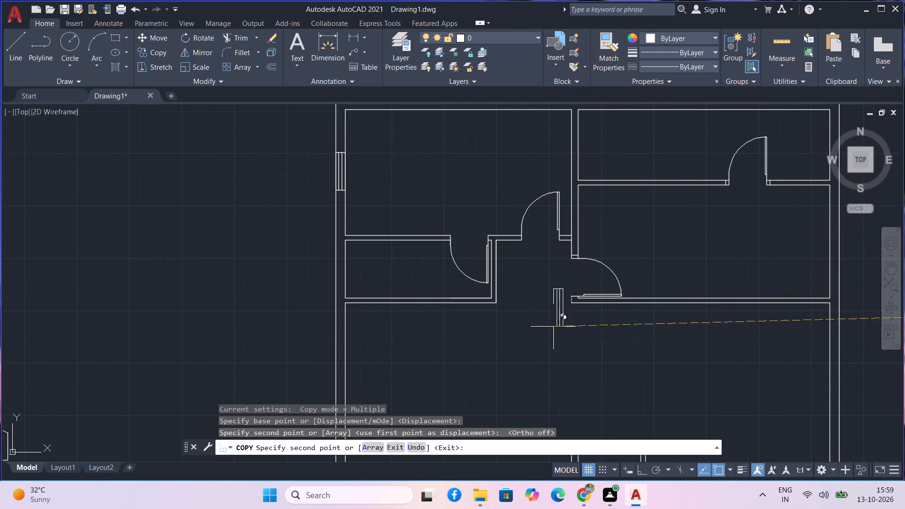
scroll(551, 328, "down", 1)
middle_click_drag(547, 322, 536, 170)
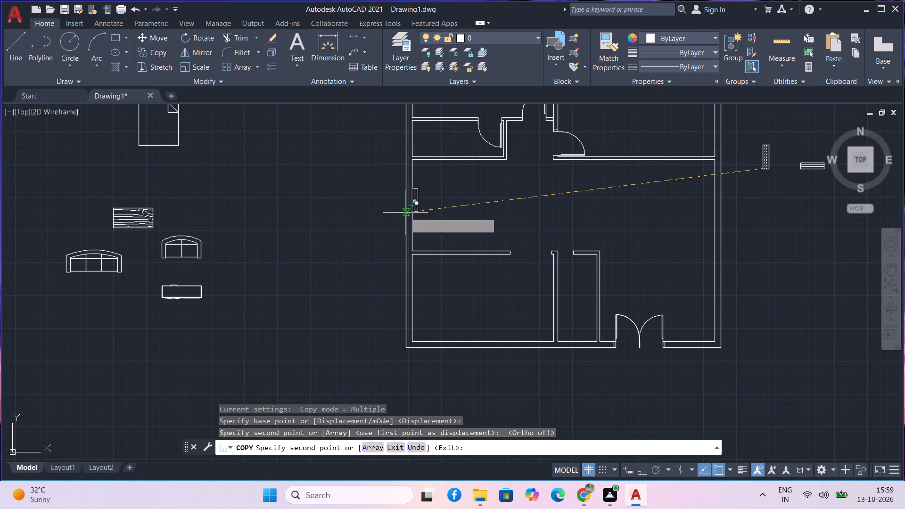
scroll(405, 213, "up", 4)
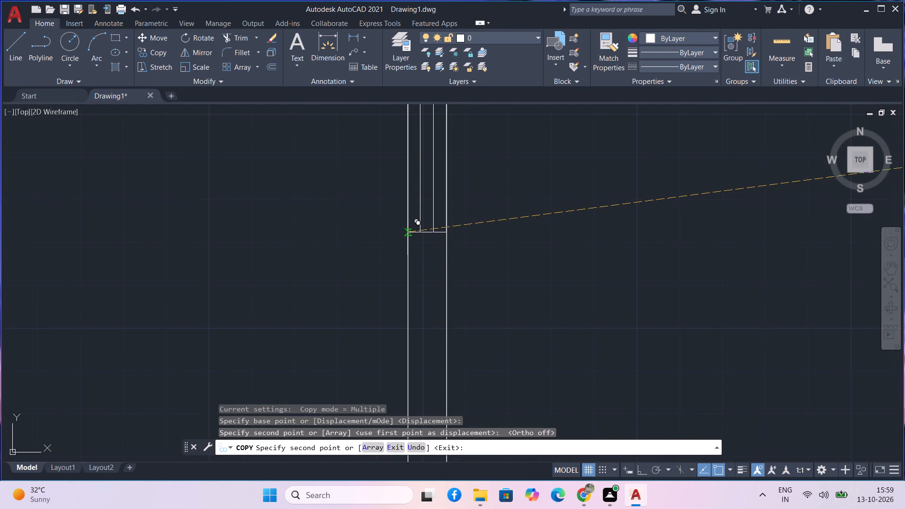
middle_click_drag(407, 232, 411, 277)
scroll(412, 278, "down", 1)
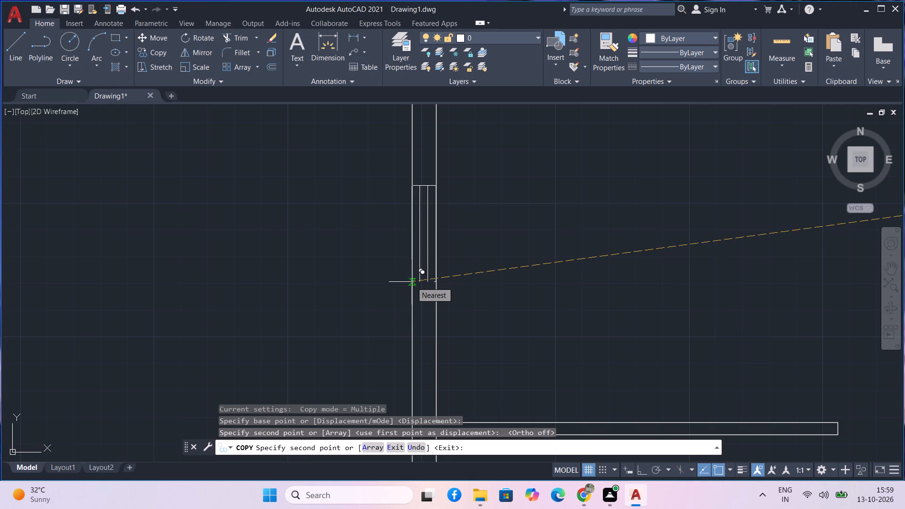
left_click(411, 282)
Place another copy of the upright window in the left exterior wall of the plan's lower left room.
scroll(465, 260, "down", 2)
scroll(483, 298, "down", 1)
middle_click_drag(483, 298, 408, 239)
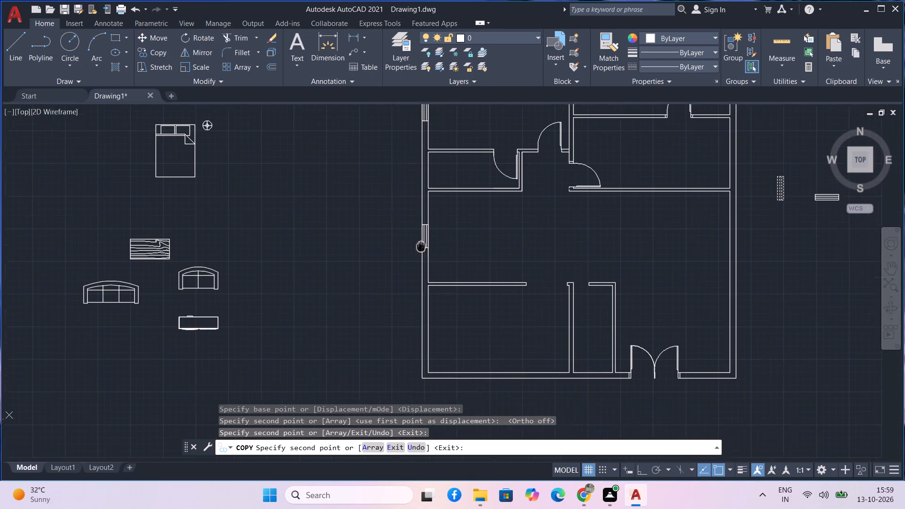
middle_click_drag(408, 239, 354, 206)
middle_click(354, 206)
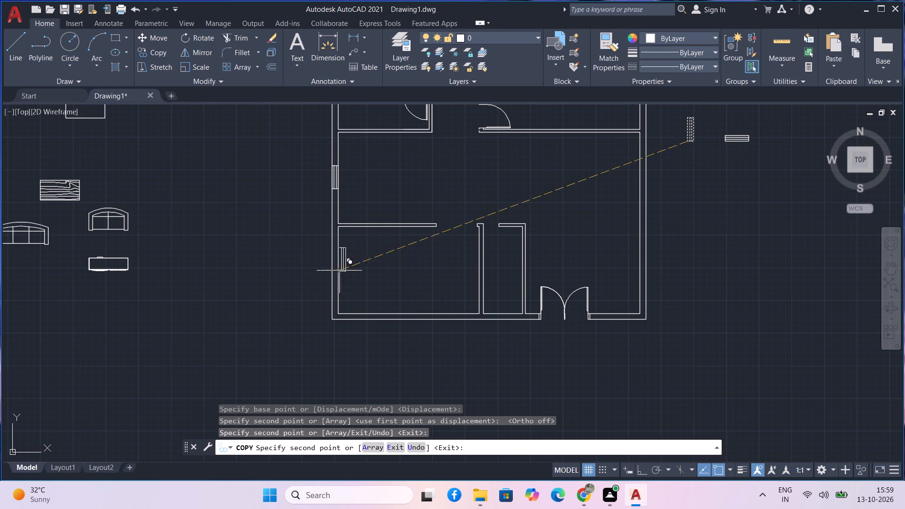
middle_click_drag(337, 257, 323, 196)
scroll(318, 218, "up", 3)
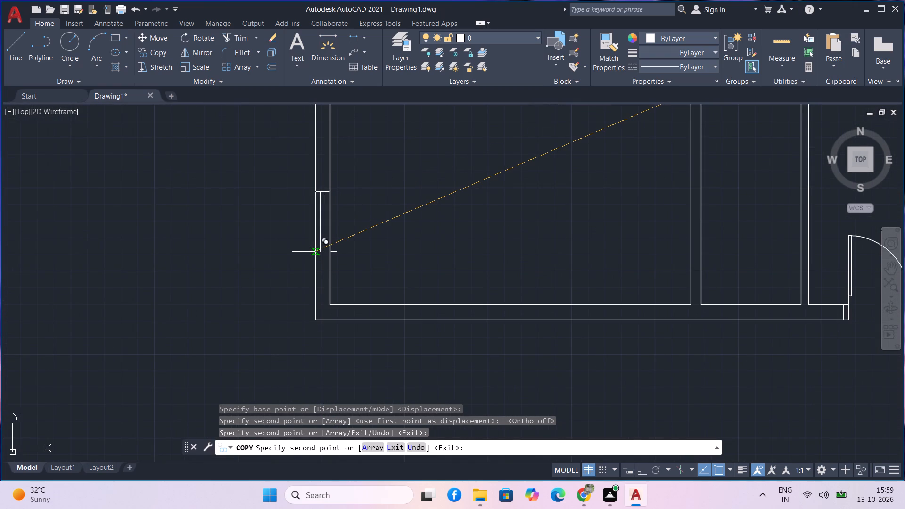
left_click(315, 252)
Place two upright window copies in the hall's right exterior wall, one near the lower partition's level and one just below the upper partition.
scroll(490, 284, "down", 2)
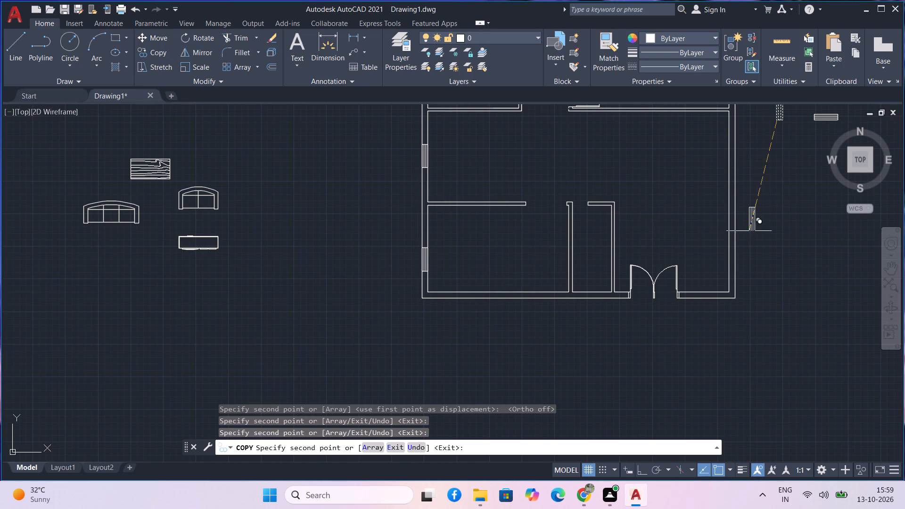
middle_click_drag(834, 249, 707, 304)
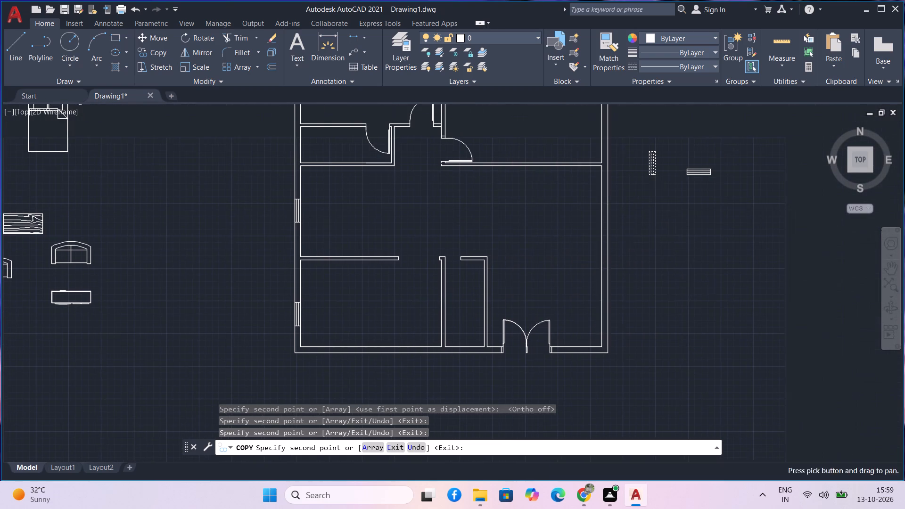
scroll(601, 266, "up", 3)
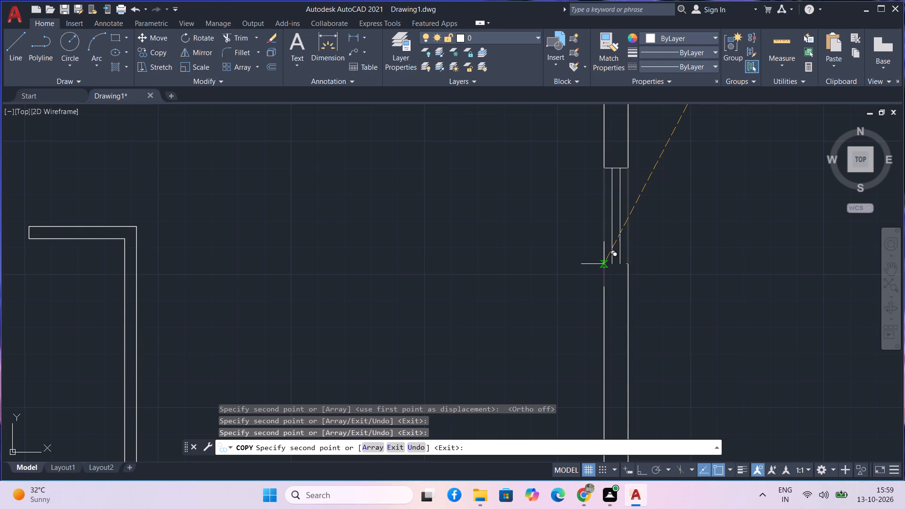
left_click(604, 264)
scroll(639, 234, "down", 2)
middle_click_drag(671, 247, 678, 345)
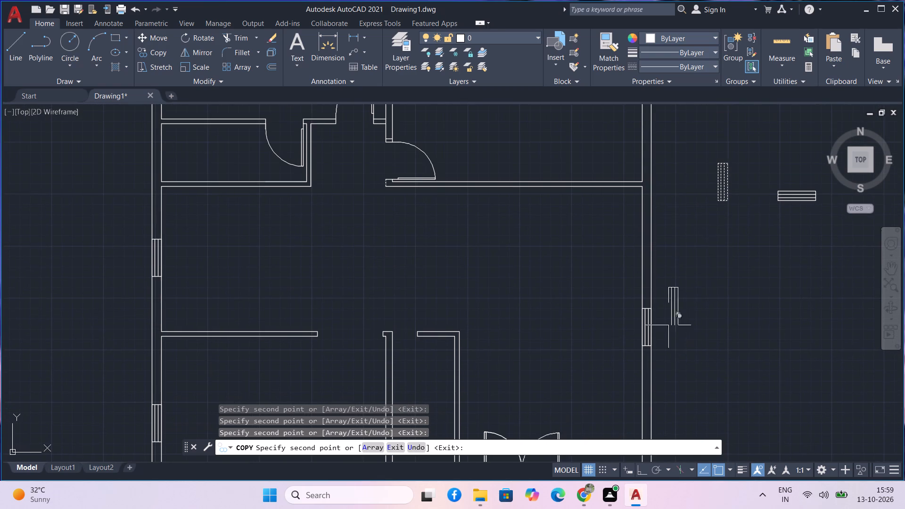
scroll(677, 361, "down", 1)
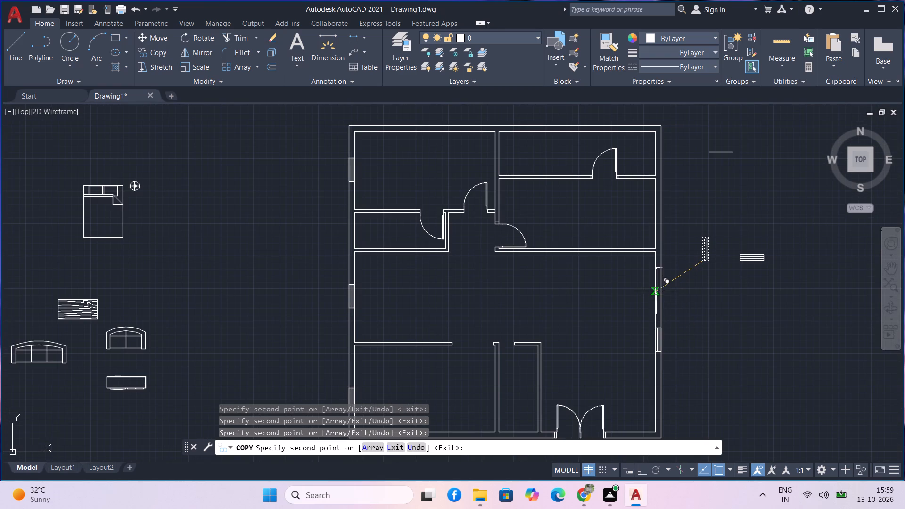
scroll(656, 291, "up", 2)
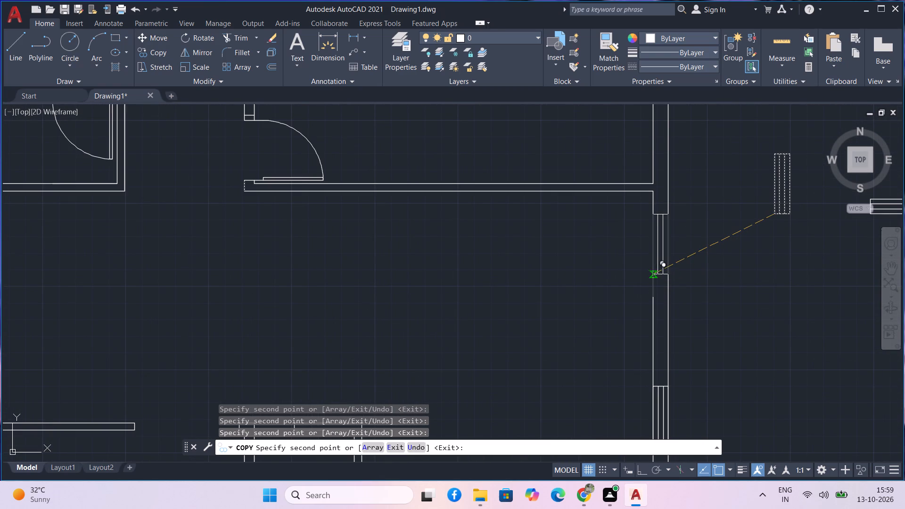
left_click(653, 274)
Place an upright window copy in the right exterior wall of the room directly above the hall and finish copying.
scroll(711, 284, "down", 2)
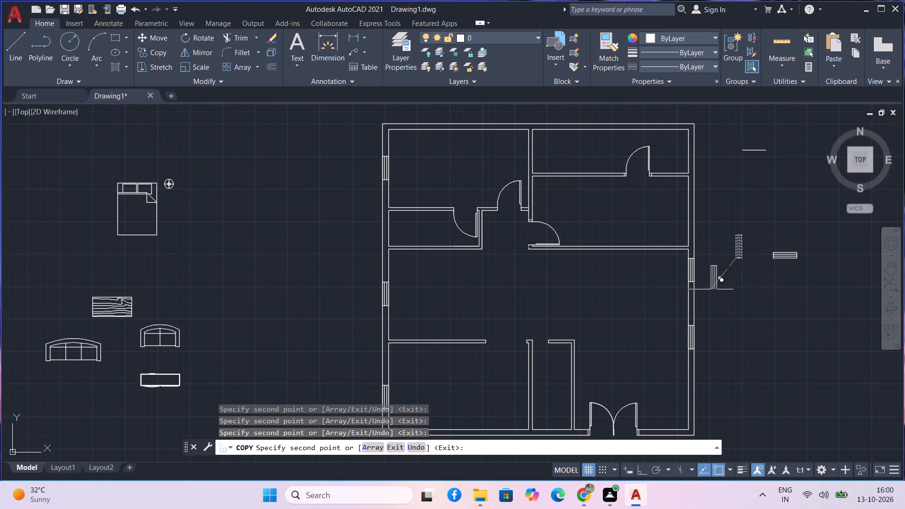
middle_click_drag(711, 289, 724, 356)
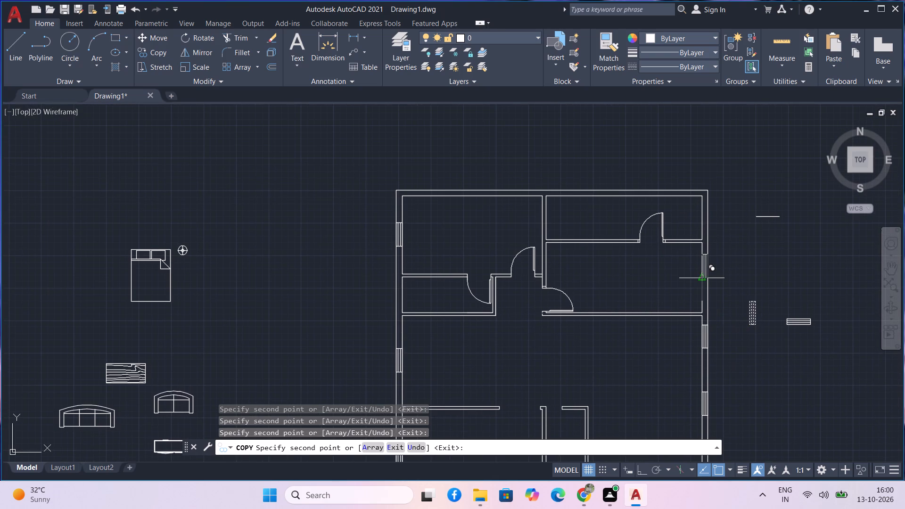
scroll(705, 277, "up", 2)
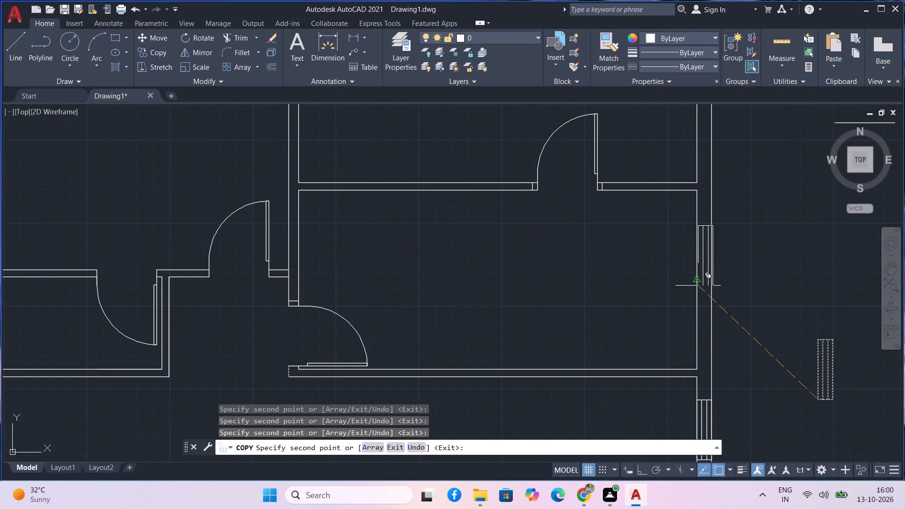
left_click(697, 287)
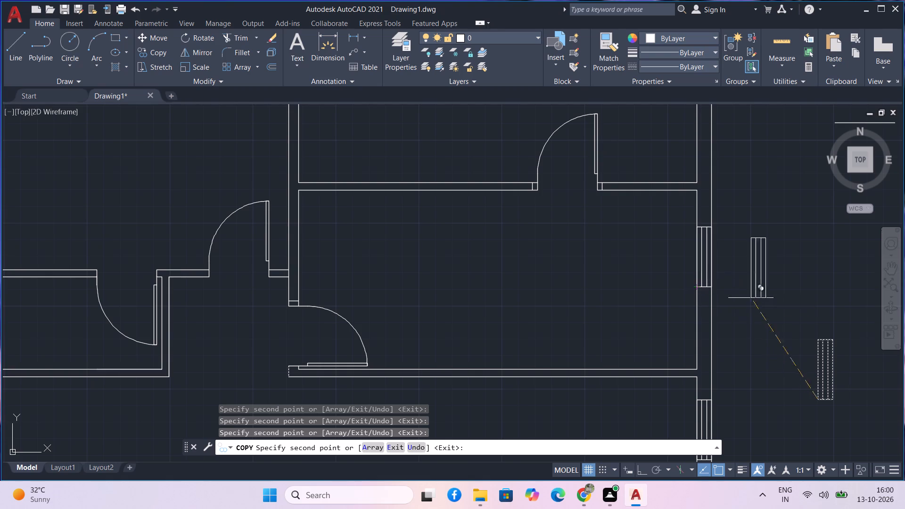
scroll(776, 314, "down", 1)
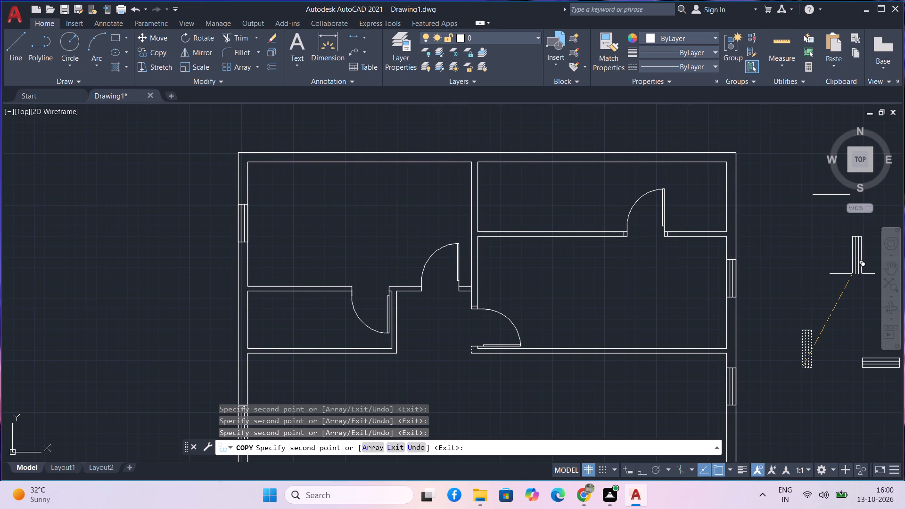
scroll(855, 286, "down", 2)
middle_click_drag(854, 309, 818, 274)
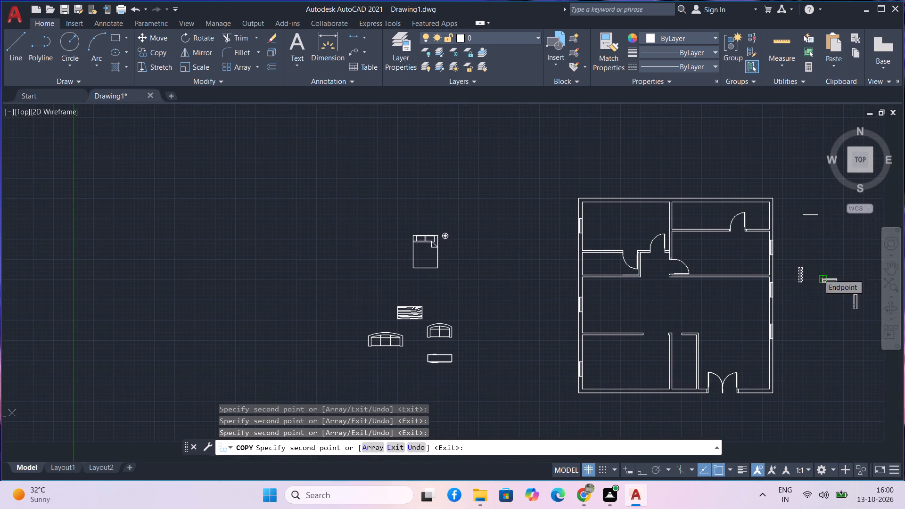
key("Escape")
Copy the horizontal window symbol by its lower right corner into the bottom exterior wall of the narrow room beside the double door.
left_click(838, 287)
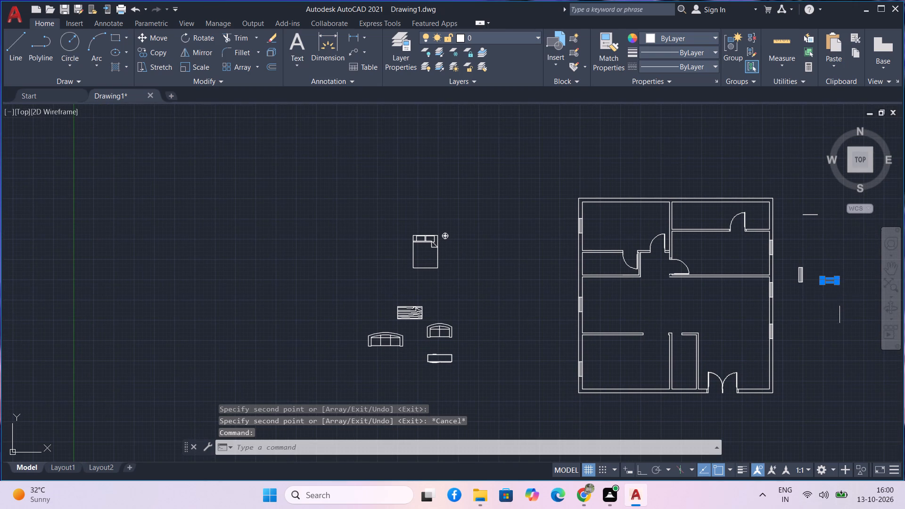
scroll(839, 284, "up", 4)
key("Escape")
left_click(847, 301)
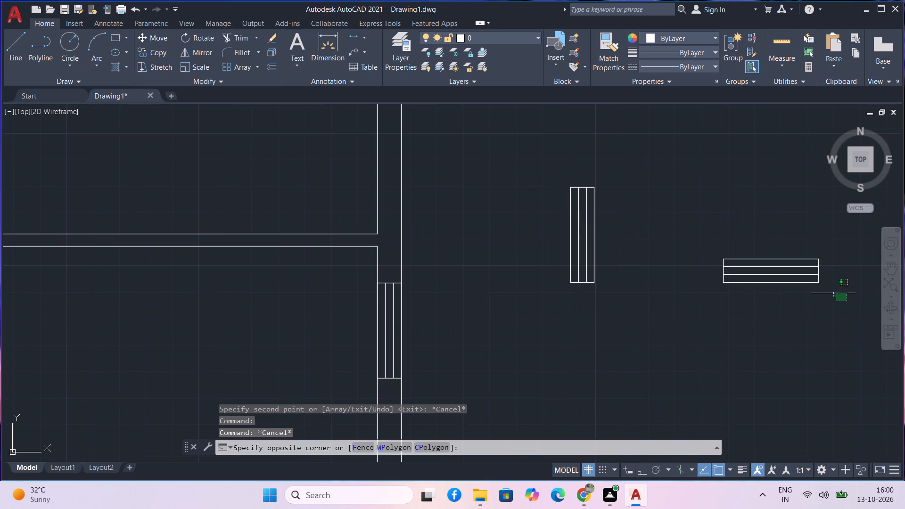
left_click(704, 230)
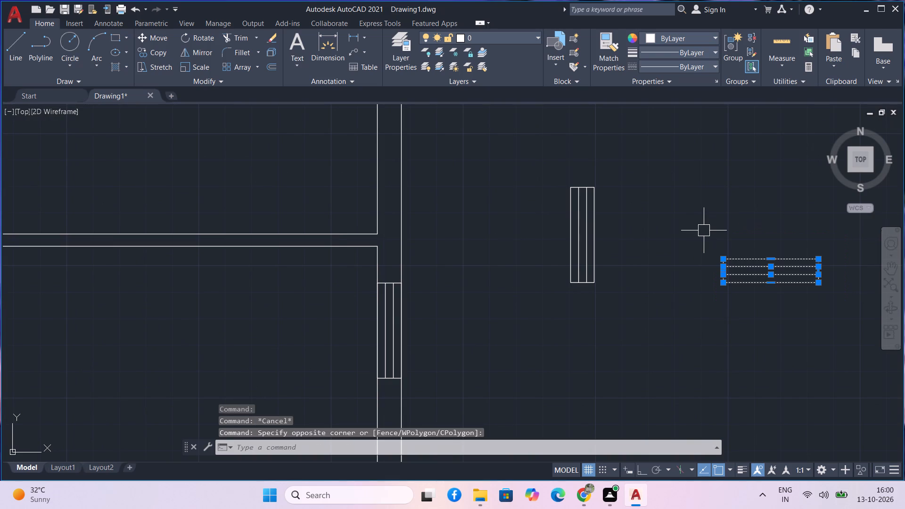
type("co")
key("space")
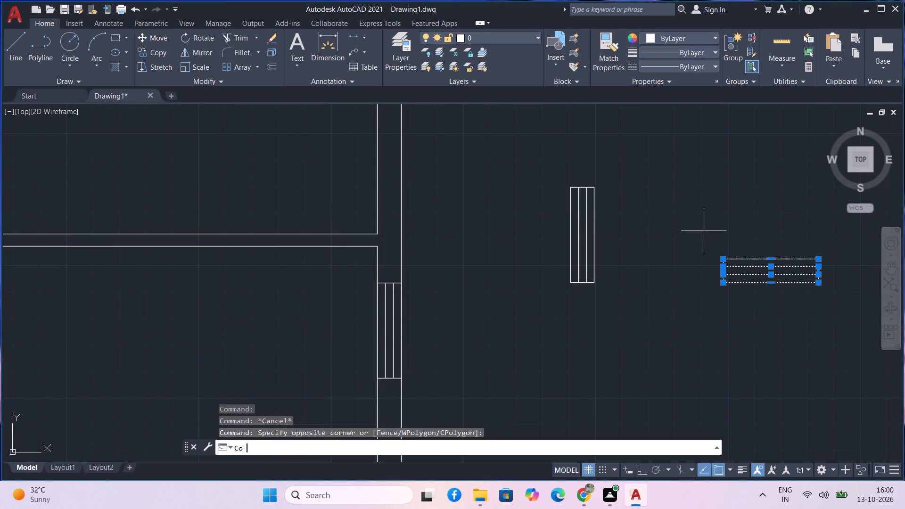
left_click(814, 282)
scroll(738, 310, "down", 3)
middle_click_drag(704, 323, 741, 292)
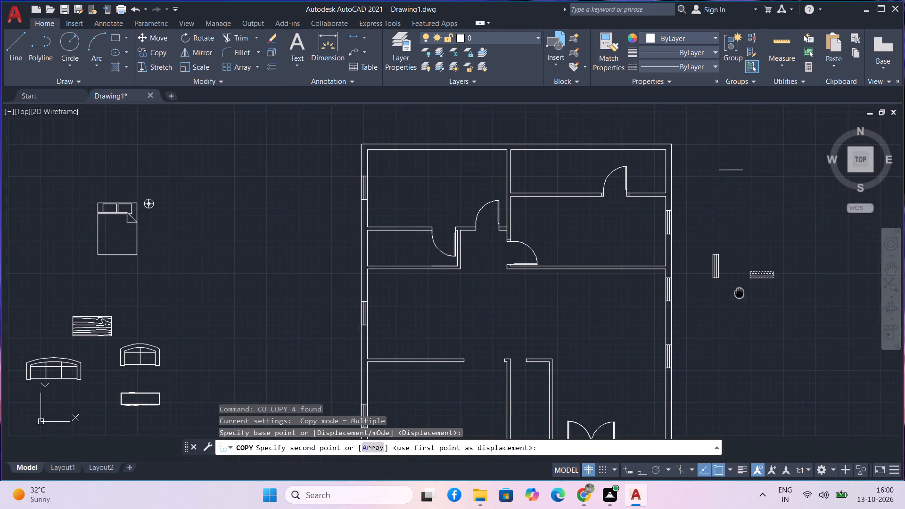
middle_click_drag(741, 292, 748, 288)
scroll(745, 345, "down", 1)
middle_click_drag(752, 374, 768, 287)
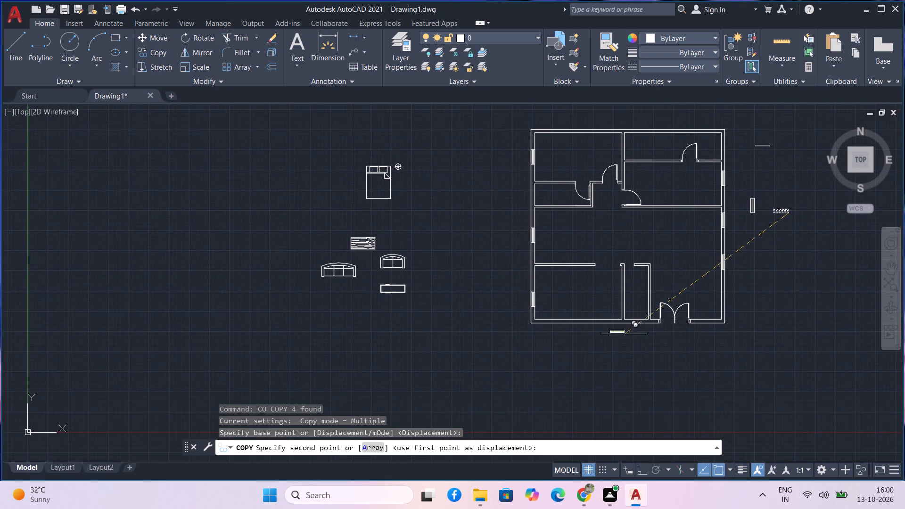
scroll(633, 328, "up", 3)
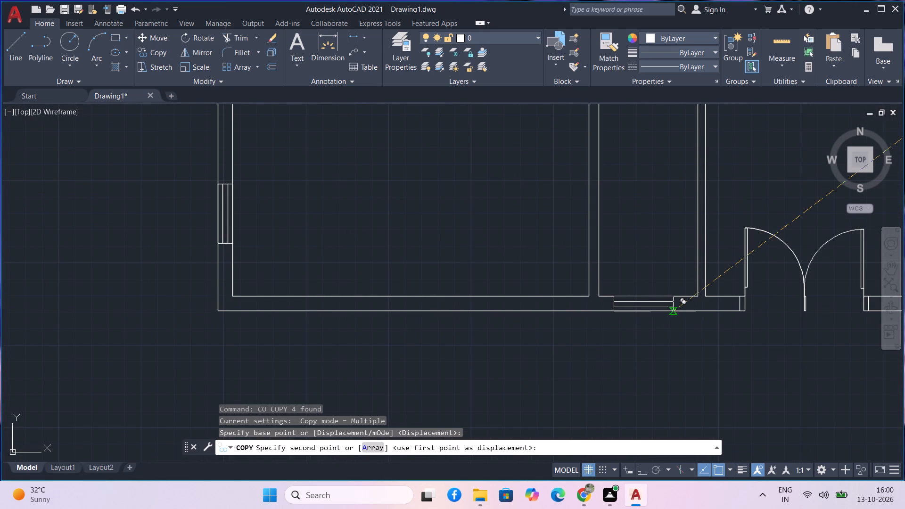
left_click(673, 312)
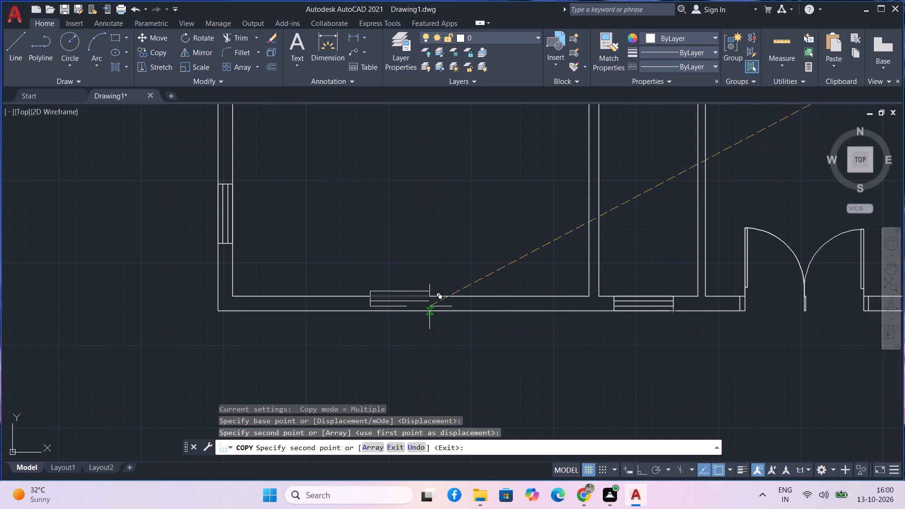
Place two adjoining horizontal window copies in the bottom exterior wall of the plan's lower left room.
middle_click_drag(405, 312, 501, 324)
scroll(505, 323, "up", 2)
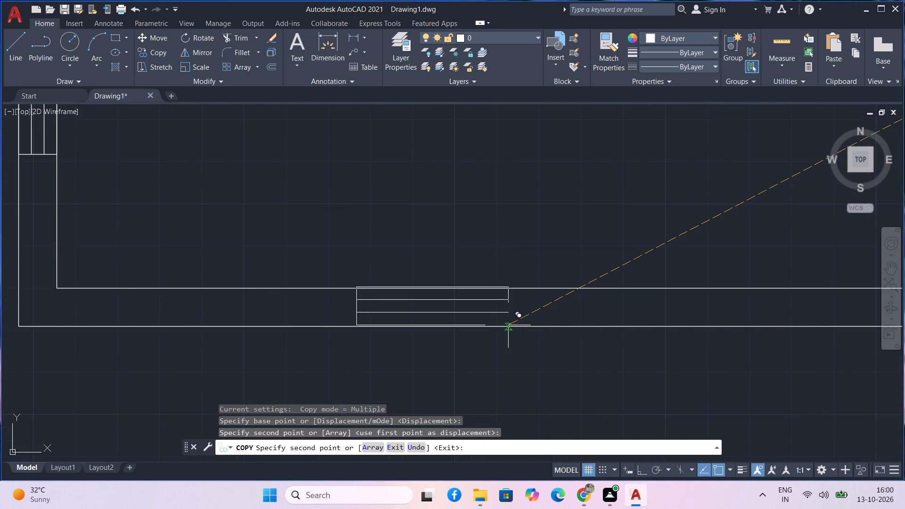
left_click(509, 326)
scroll(511, 328, "down", 2)
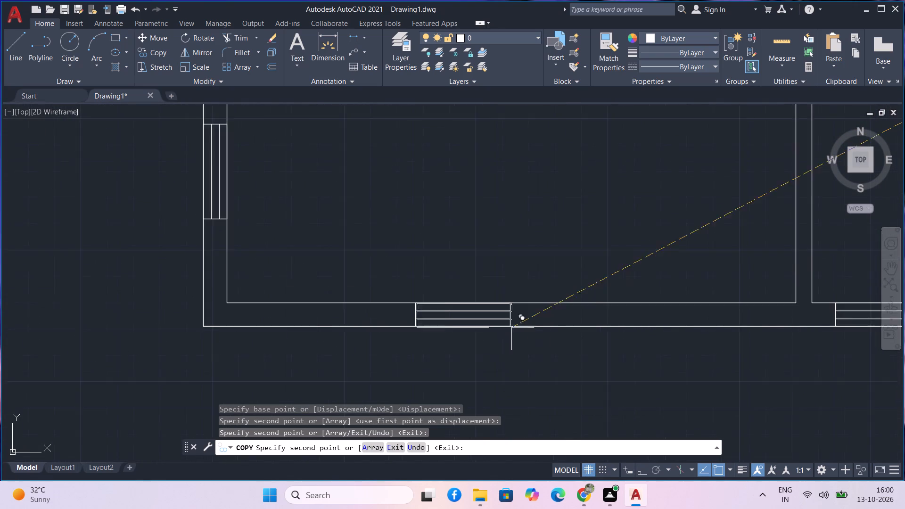
scroll(447, 330, "up", 2)
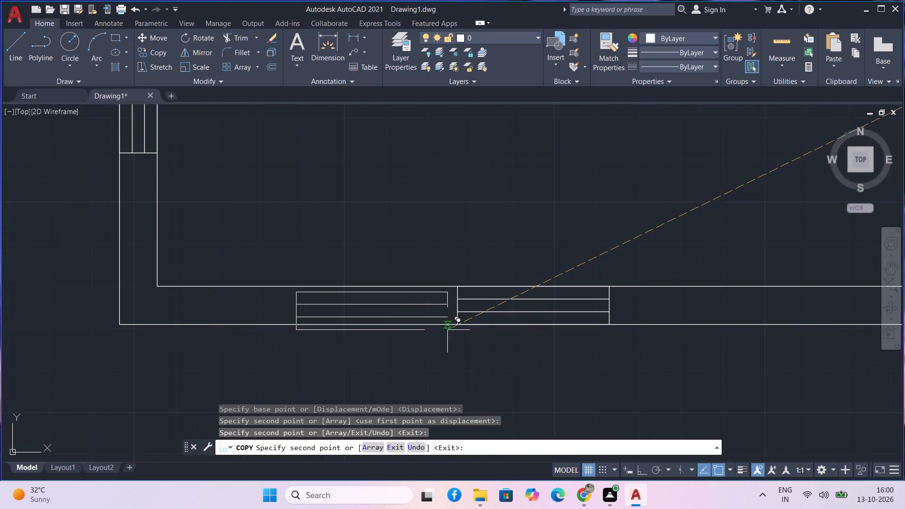
left_click(454, 326)
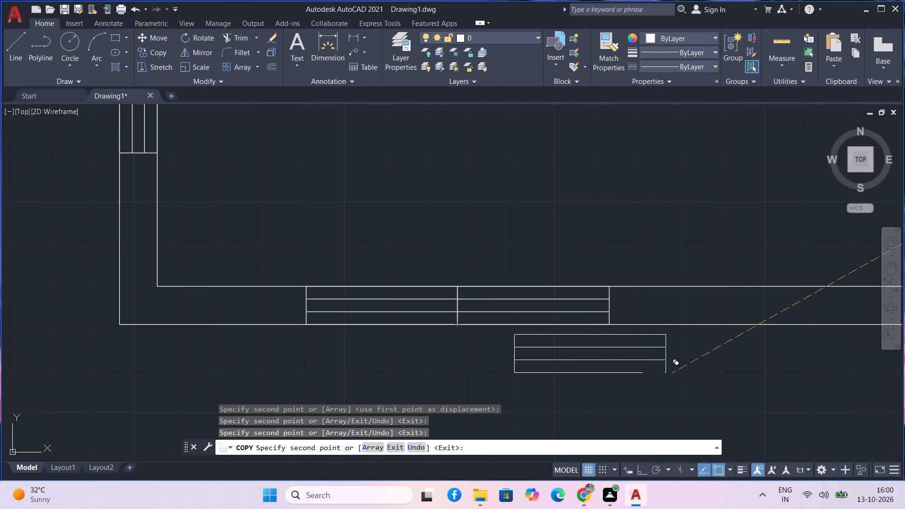
Add a third horizontal window copy against the right end of the adjoining pair in the lower left room's bottom wall and finish copying.
scroll(670, 377, "down", 2)
scroll(732, 400, "down", 1)
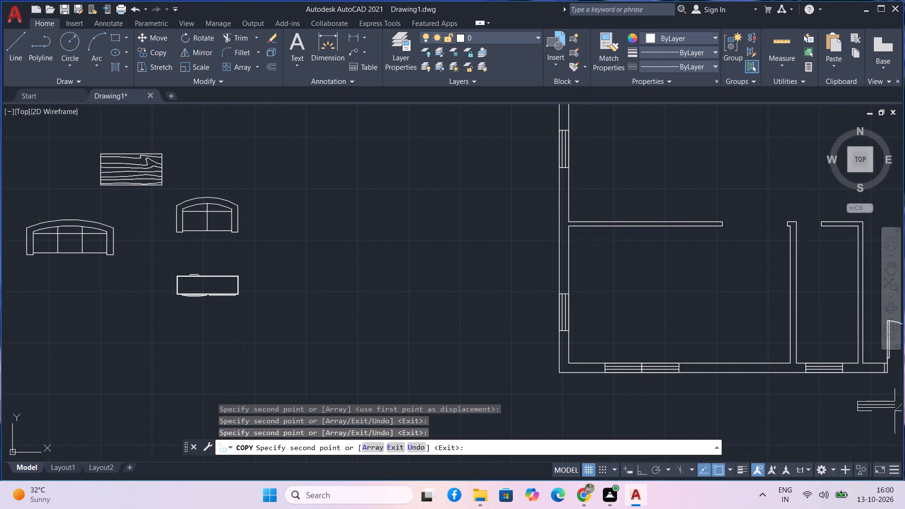
middle_click_drag(890, 411, 737, 380)
scroll(736, 380, "down", 1)
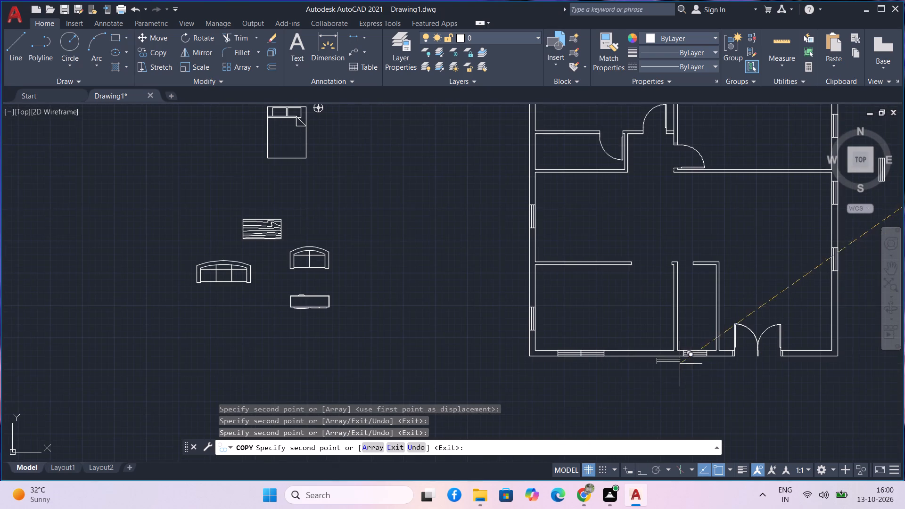
scroll(633, 357, "up", 4)
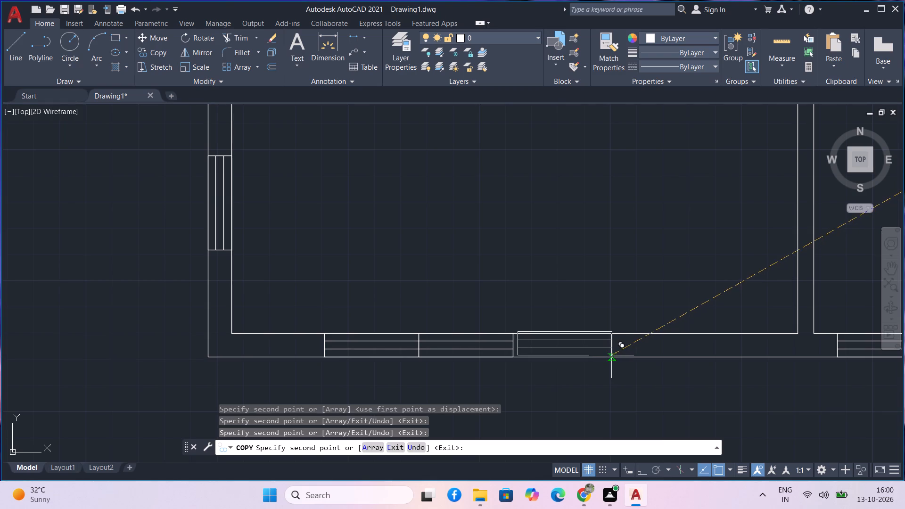
left_click(608, 357)
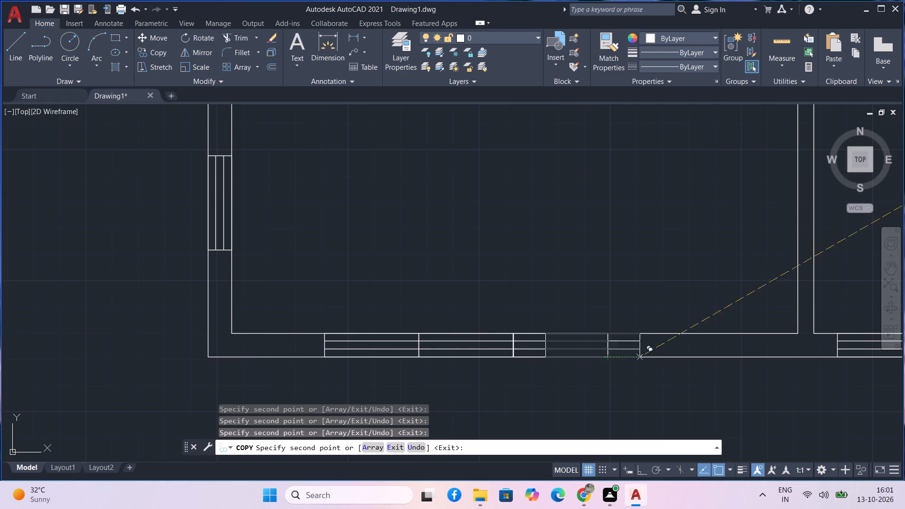
scroll(806, 396, "down", 2)
middle_click_drag(797, 401, 724, 370)
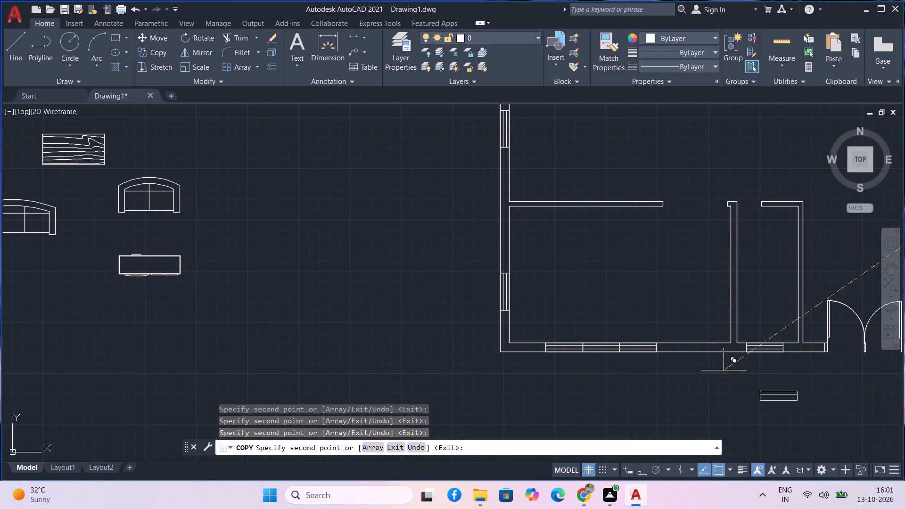
scroll(790, 384, "down", 1)
middle_click_drag(802, 393, 741, 375)
scroll(739, 374, "down", 1)
key("Escape")
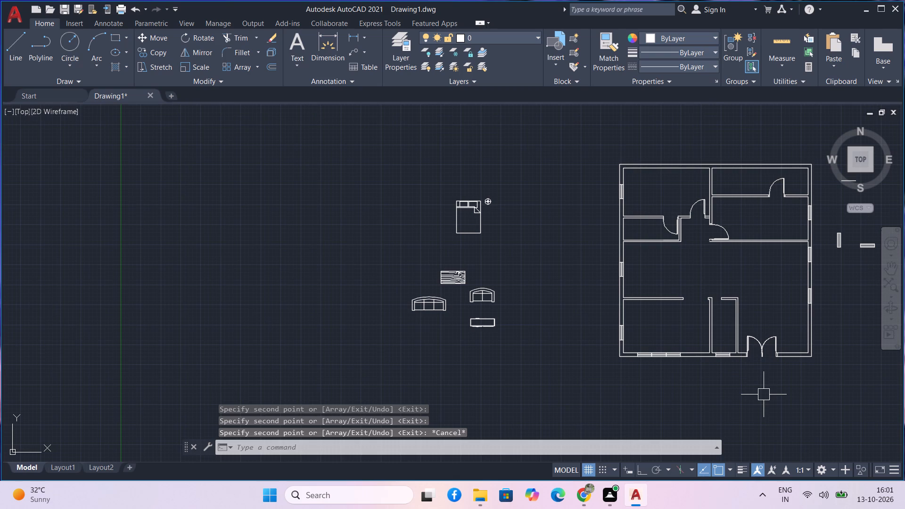
With Ortho on, draw a closed 2' wide by 9" high rectangle of lines below the plan's double door.
type("l")
key("space")
scroll(749, 389, "up", 1)
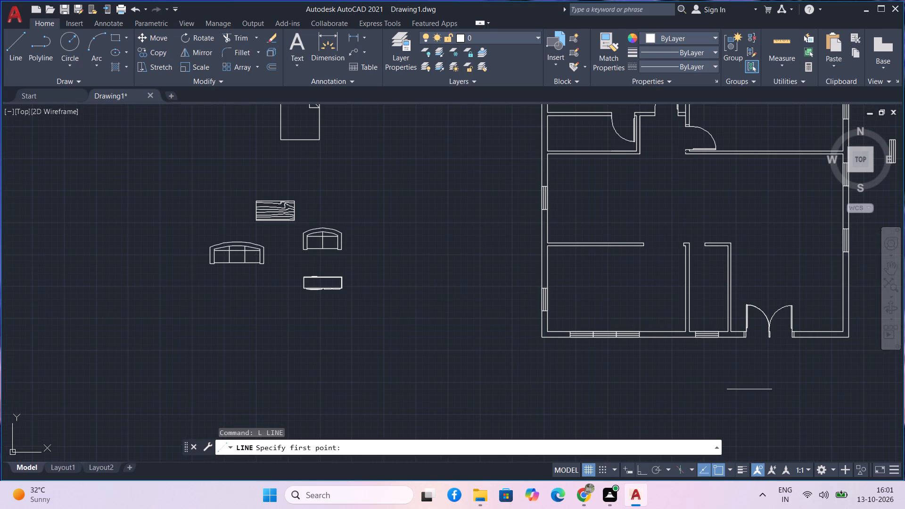
left_click(748, 386)
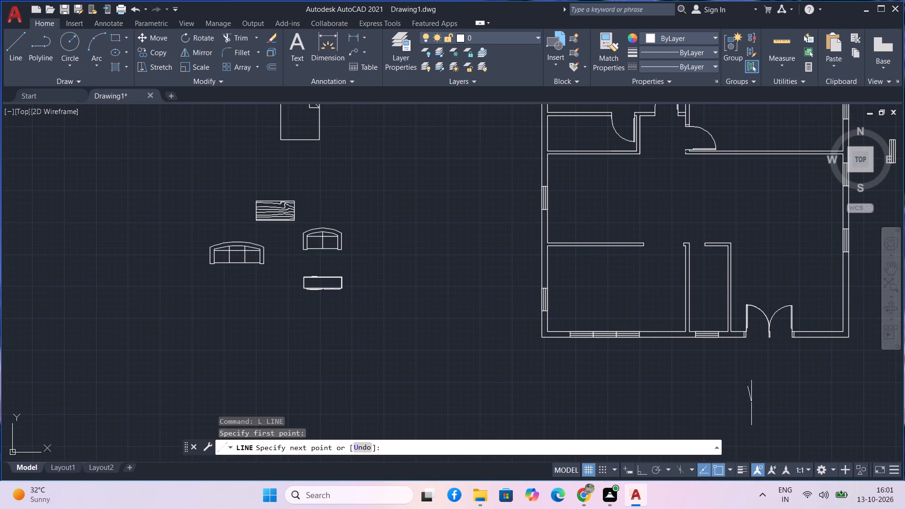
key("F8")
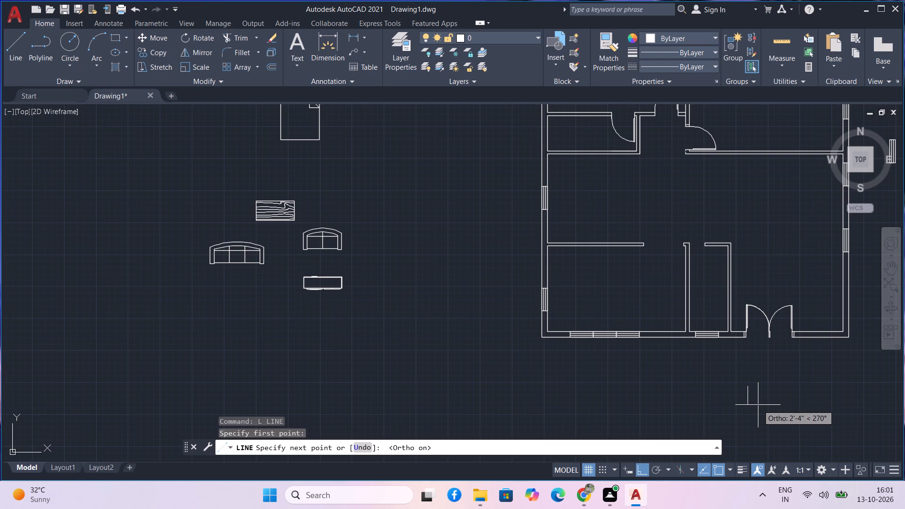
key("9")
key("space")
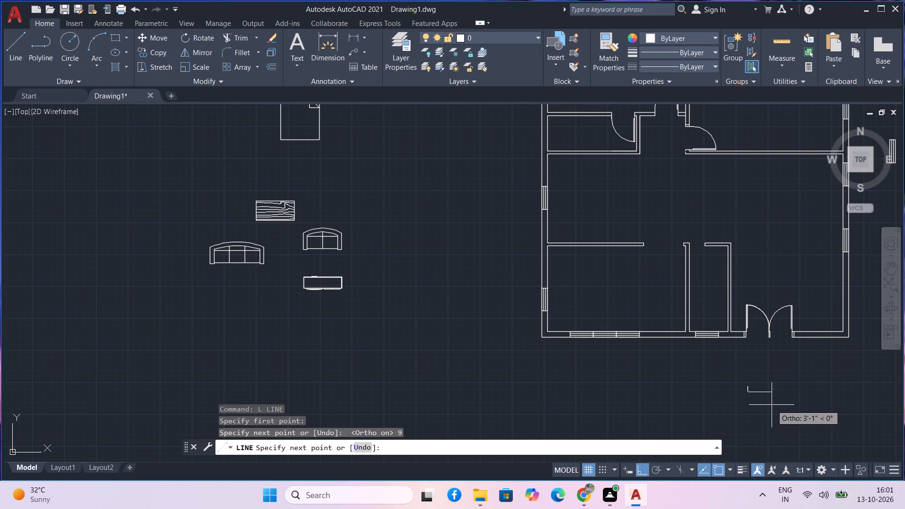
key("2")
key("apostrophe")
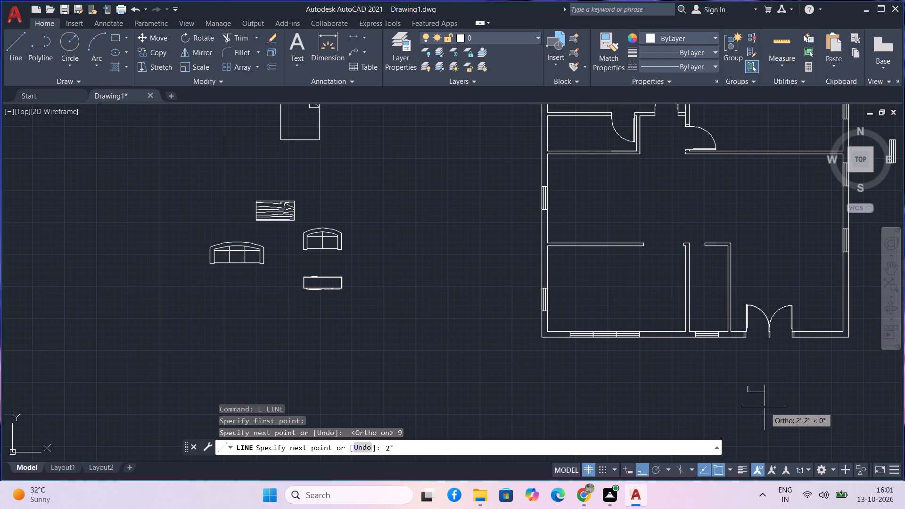
key("Return")
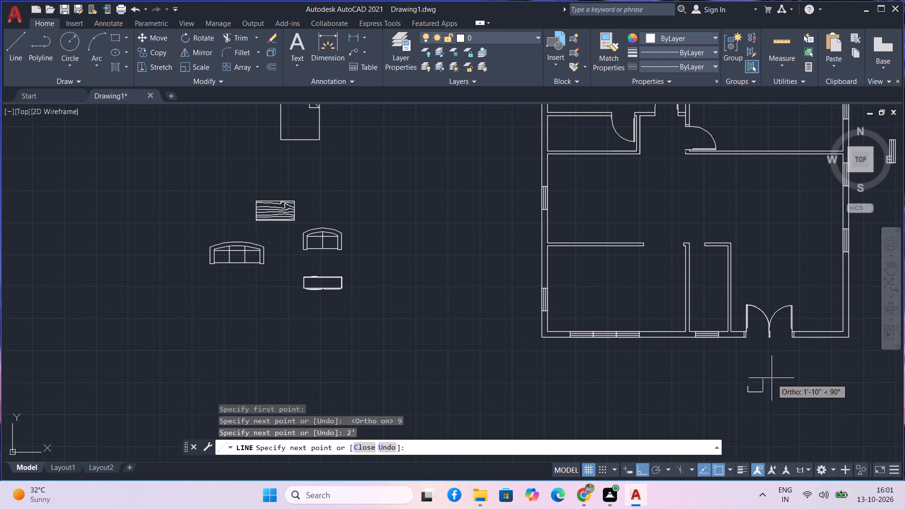
key("9")
key("Return")
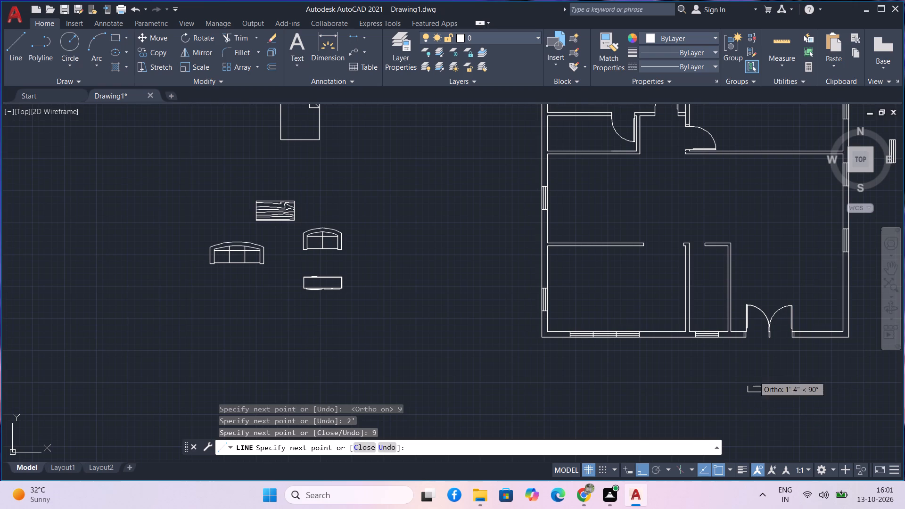
type("2'")
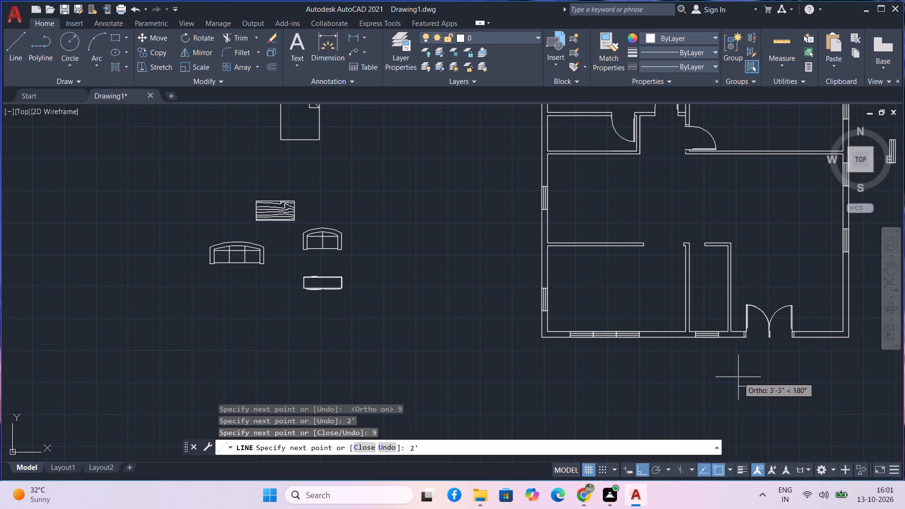
key("Return")
key("space")
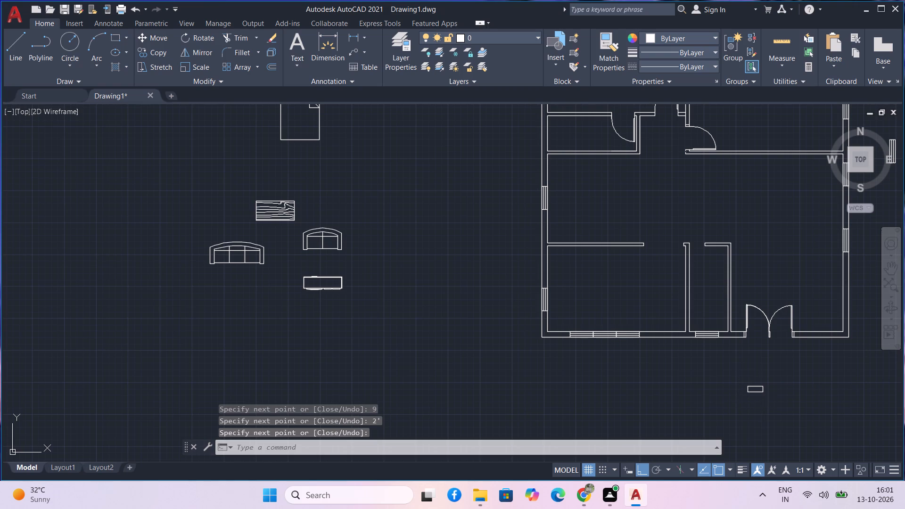
Offset the small rectangle's top line downward by 3" twice to form the window's two inner lines.
scroll(763, 388, "up", 3)
type("o")
key("space")
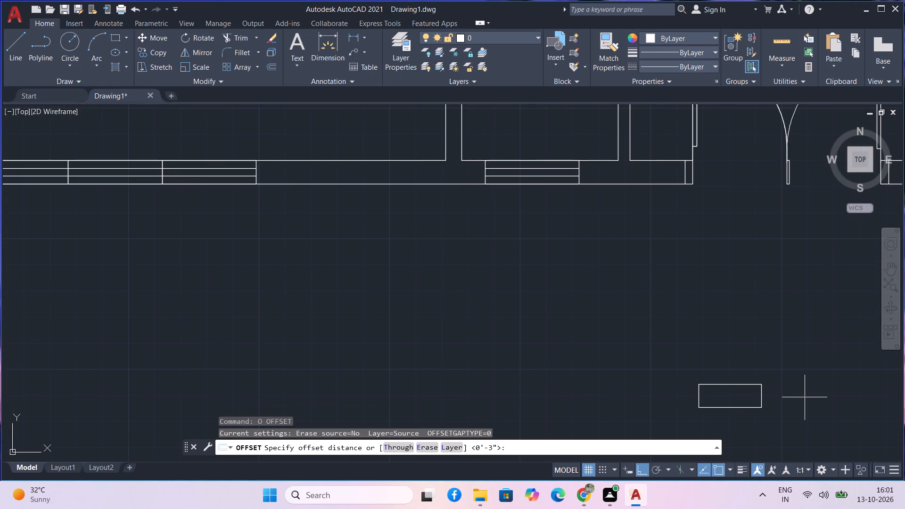
key("3")
key("space")
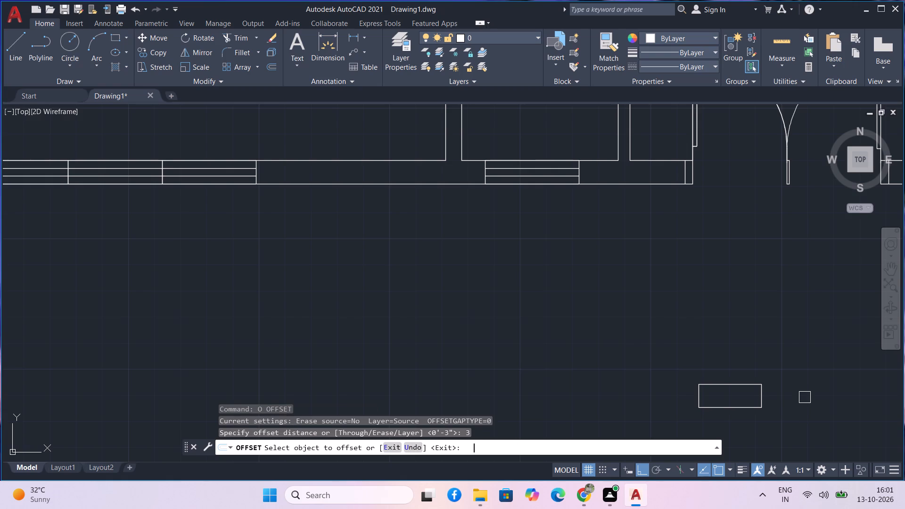
left_click(728, 383)
left_click(727, 395)
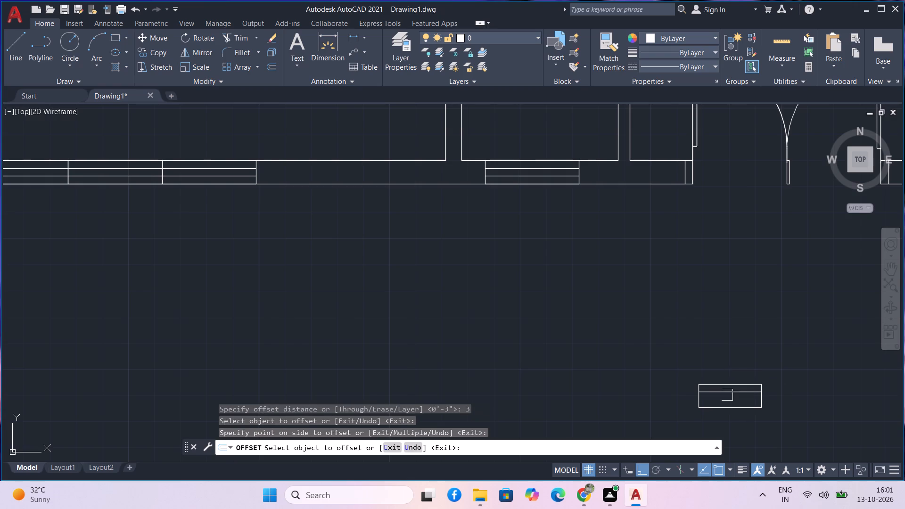
left_click(728, 395)
left_click(728, 424)
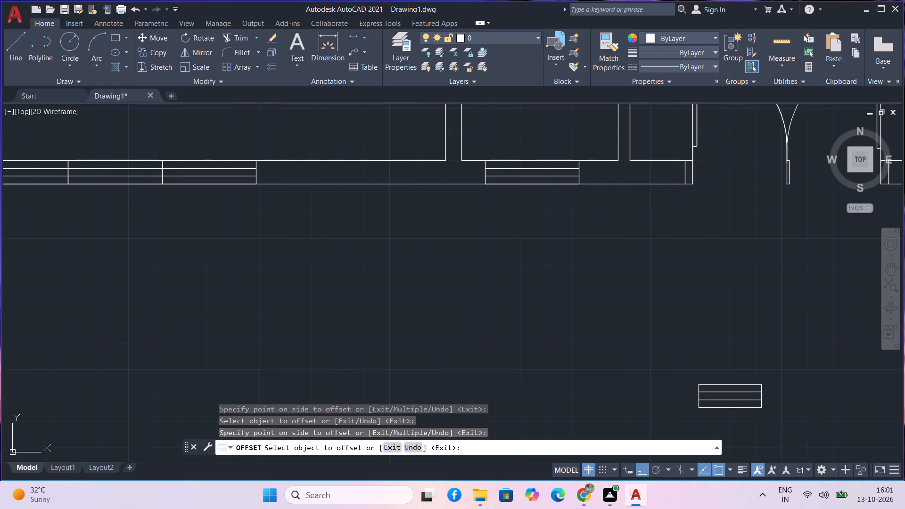
key("Escape")
Join the lines of the small window symbol below the double door.
left_click_drag(792, 432, 773, 420)
left_click(695, 361)
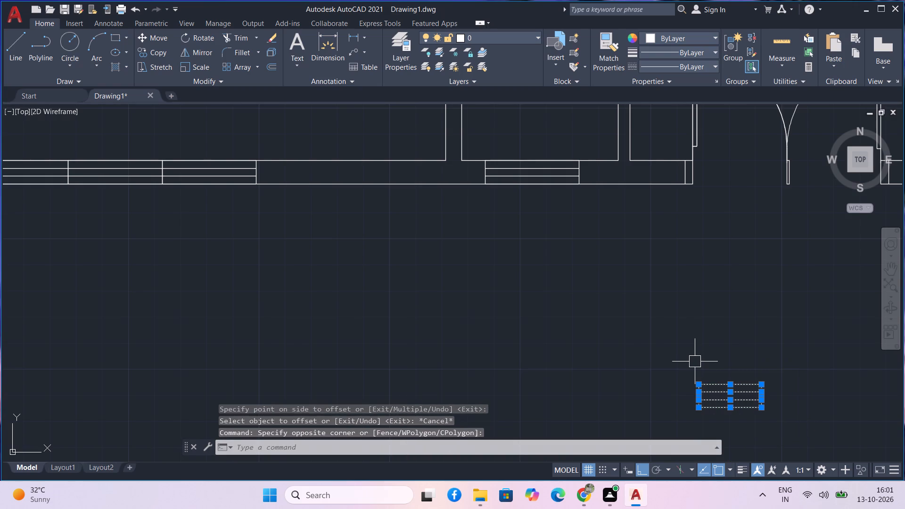
type("j")
key("space")
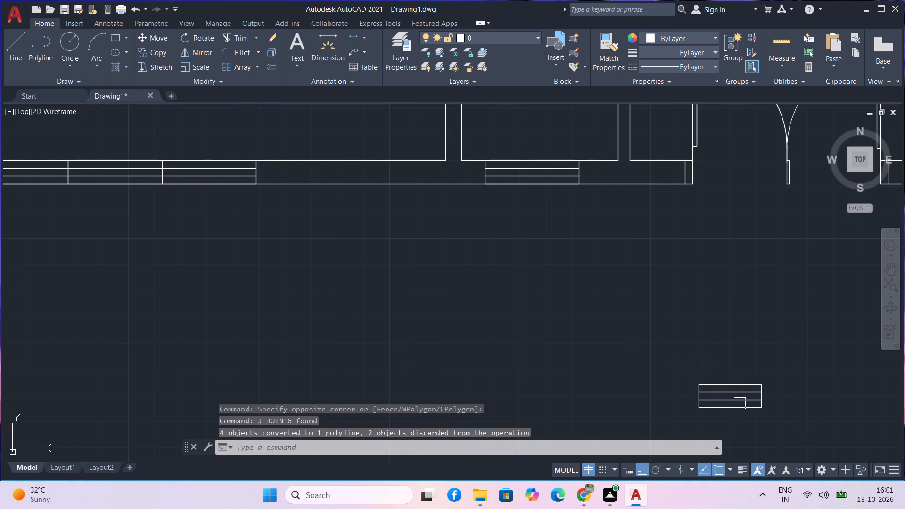
With Ortho off, copy the small window from its lower right corner into the top exterior wall, near the upper right room's left end.
left_click(787, 421)
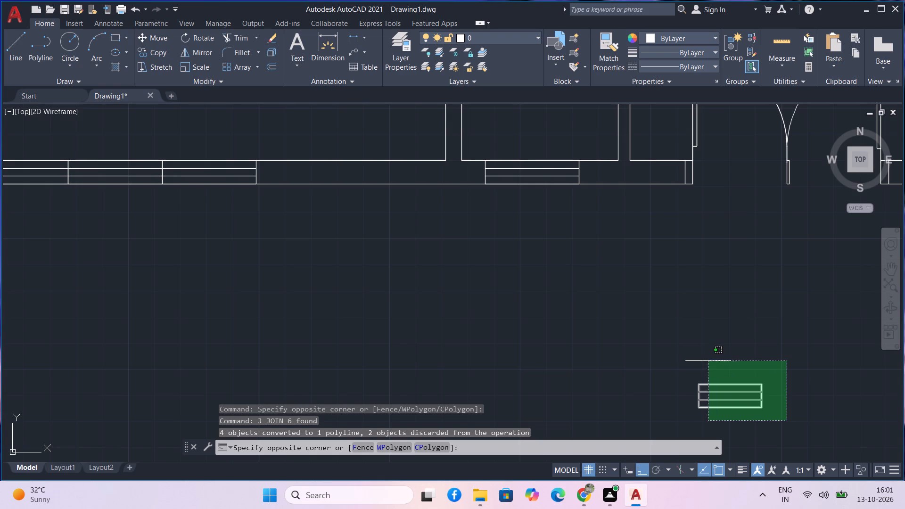
scroll(691, 361, "down", 3)
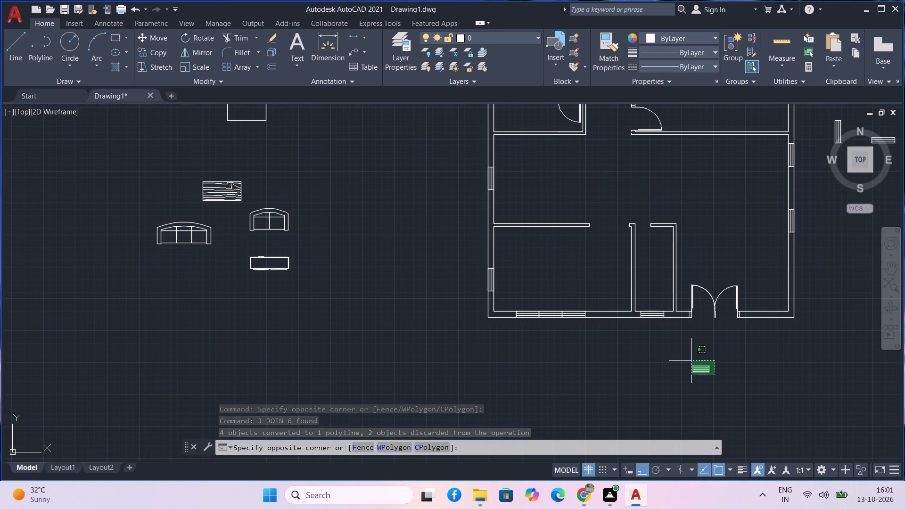
middle_click_drag(691, 361, 695, 445)
scroll(695, 445, "down", 1)
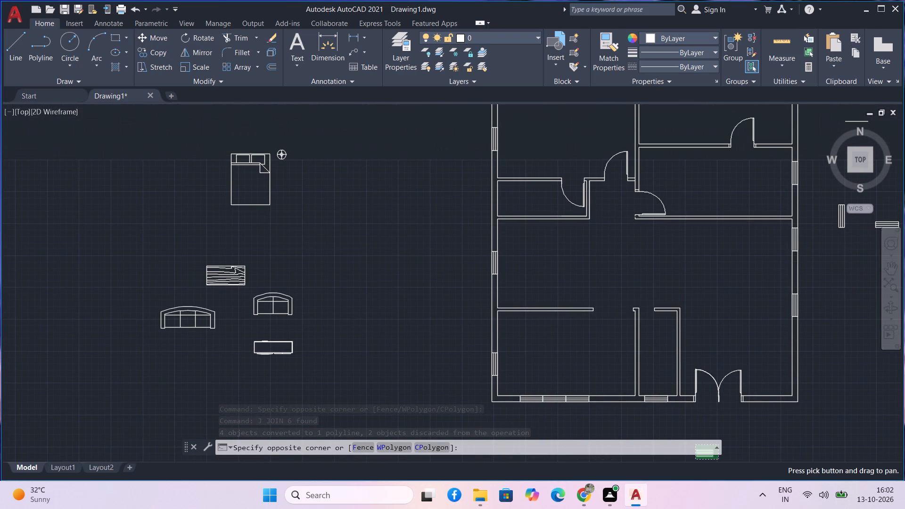
middle_click_drag(695, 439, 704, 377)
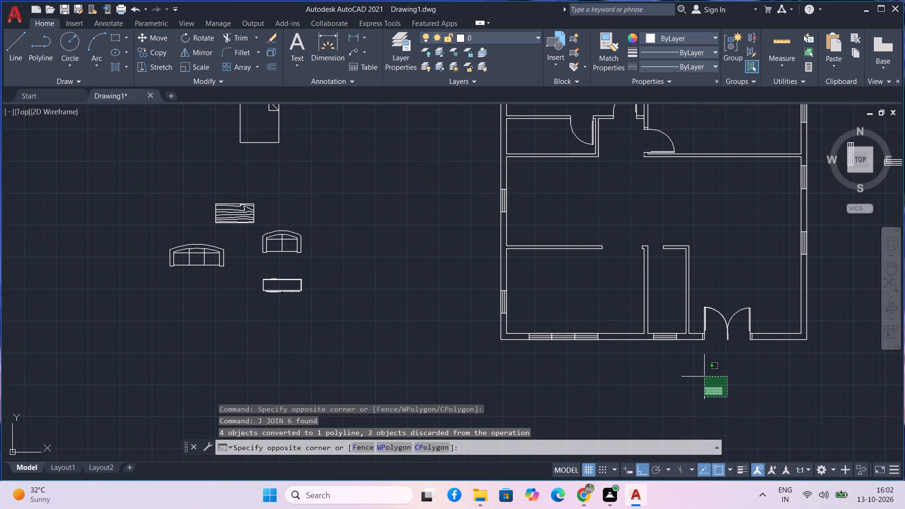
left_click(696, 379)
type("co")
key("space")
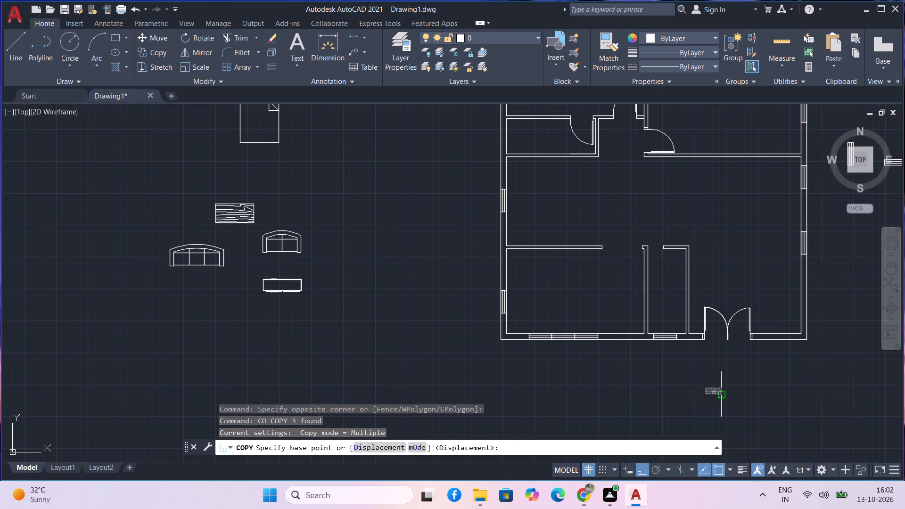
left_click(719, 394)
key("F8")
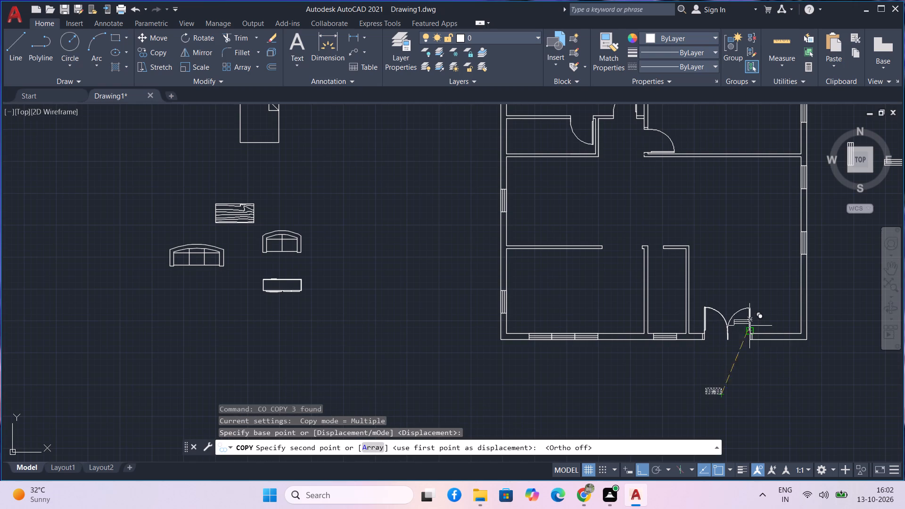
scroll(749, 326, "down", 1)
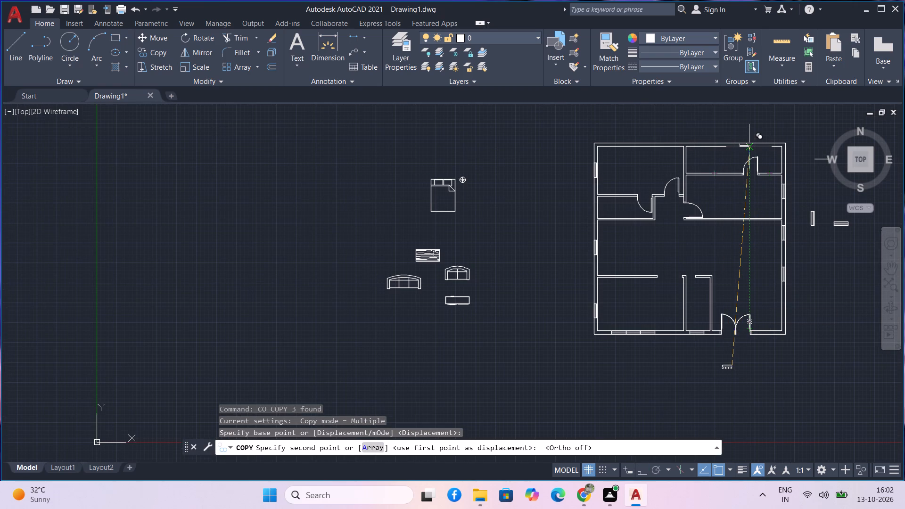
scroll(707, 152, "up", 2)
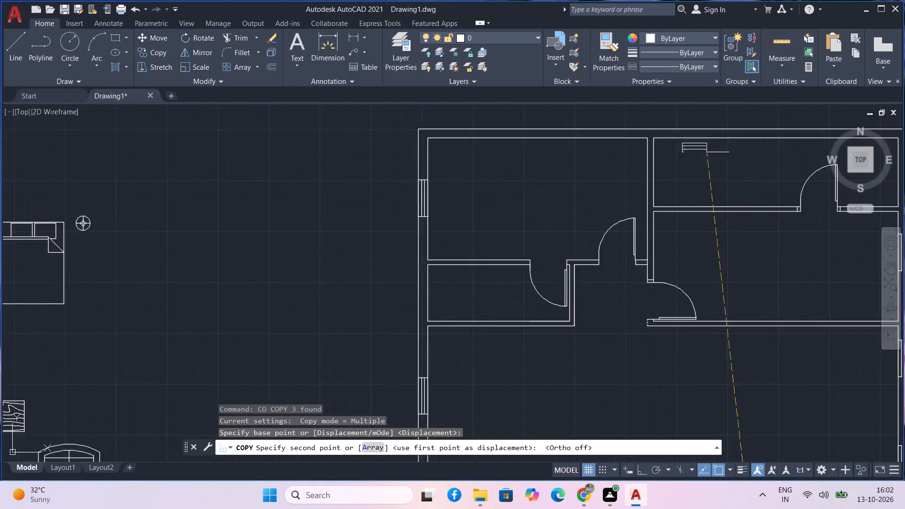
scroll(707, 152, "up", 2)
middle_click_drag(680, 158, 642, 283)
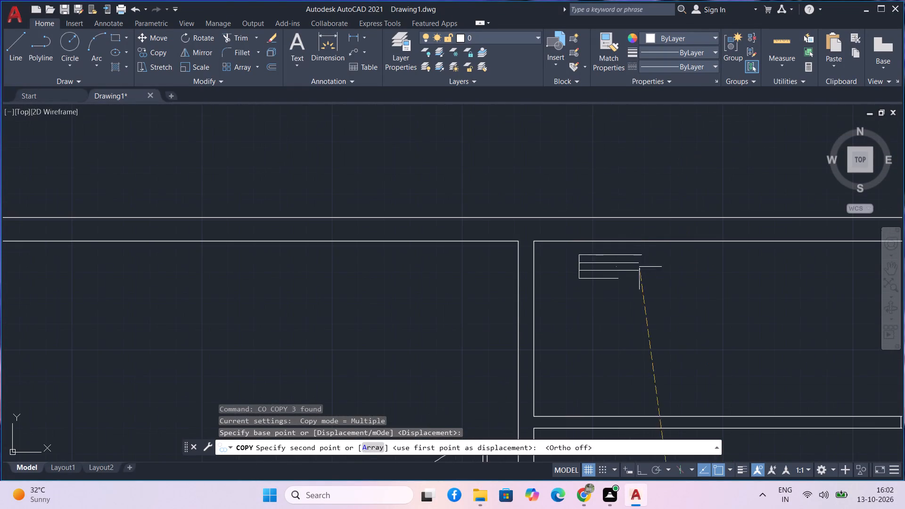
left_click(606, 241)
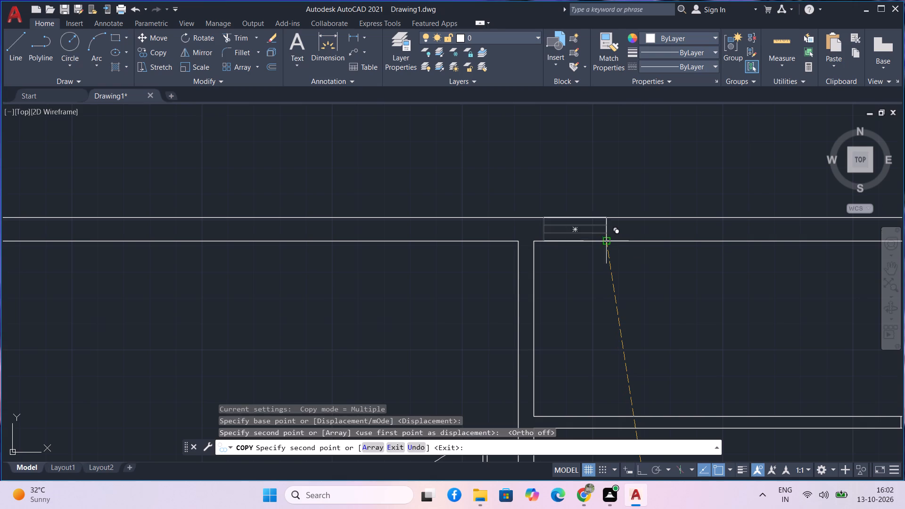
Place another small window copy just outside the left exterior wall, beside the small room below the upper left room, and finish copying.
scroll(759, 324, "down", 1)
middle_click_drag(783, 315, 771, 306)
scroll(760, 328, "down", 1)
middle_click_drag(760, 323, 866, 173)
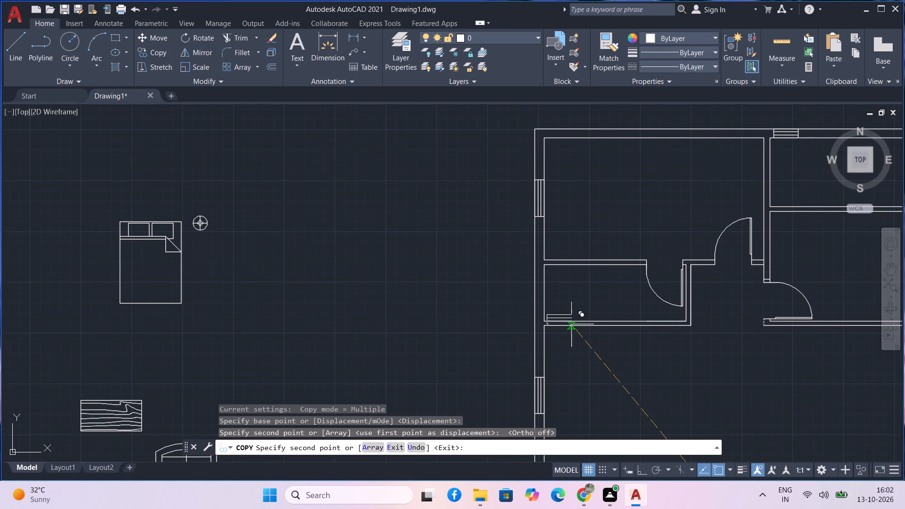
scroll(555, 305, "up", 2)
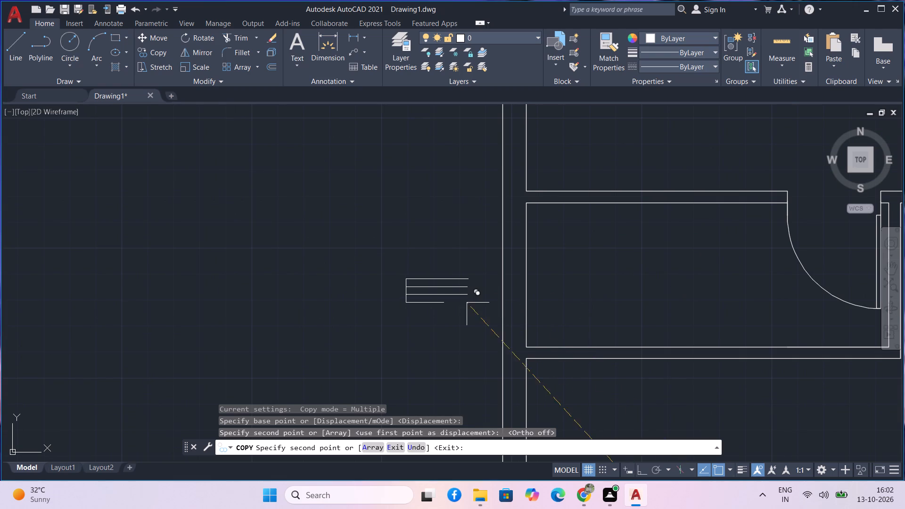
left_click(467, 303)
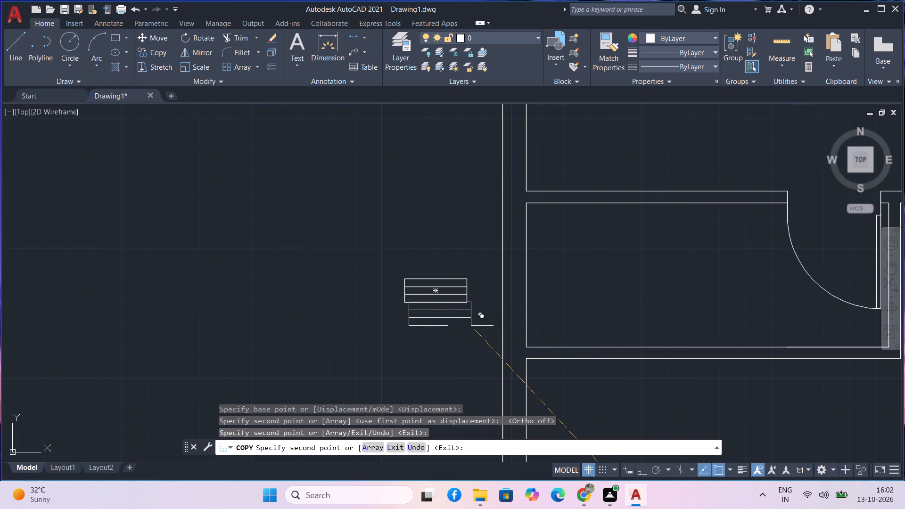
key("Escape")
key("grave")
left_click_drag(483, 333, 483, 323)
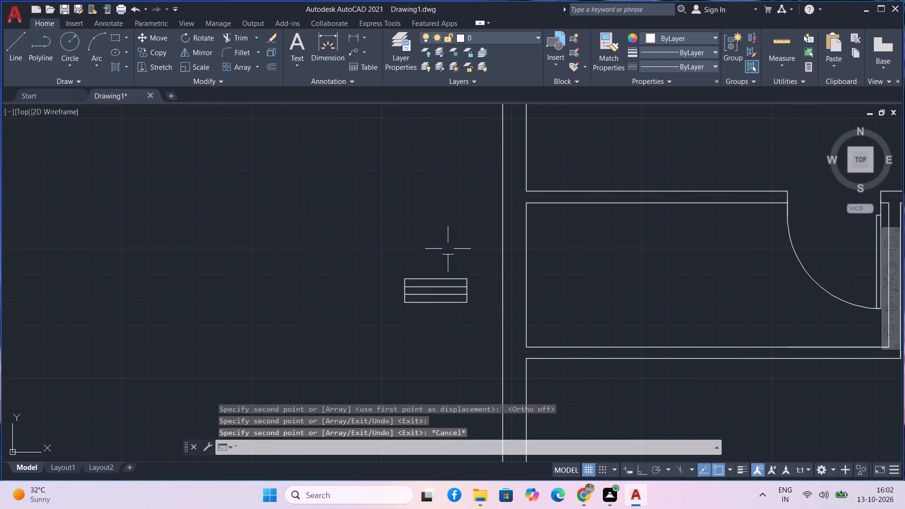
left_click(470, 336)
key("Escape")
With Ortho on, rotate the small window outside the left wall by 270° about its lower right corner so it stands vertical.
left_click_drag(485, 328, 486, 324)
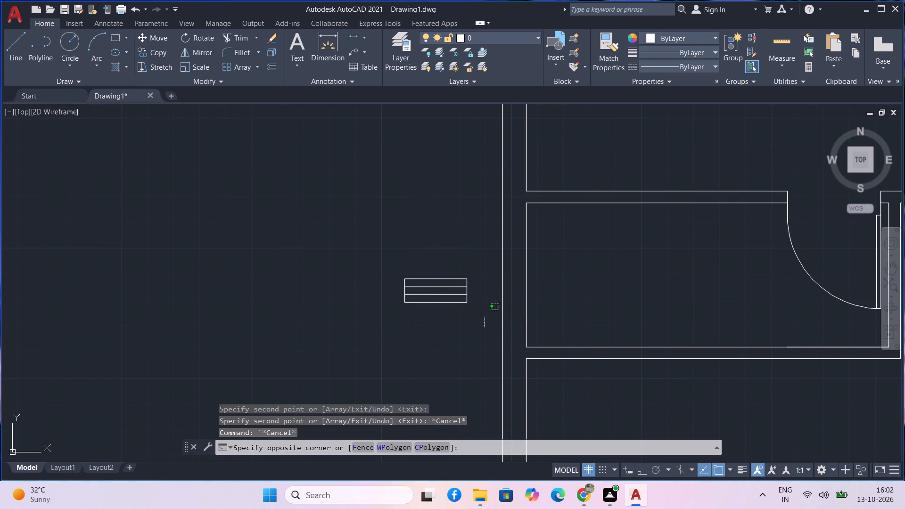
left_click(393, 258)
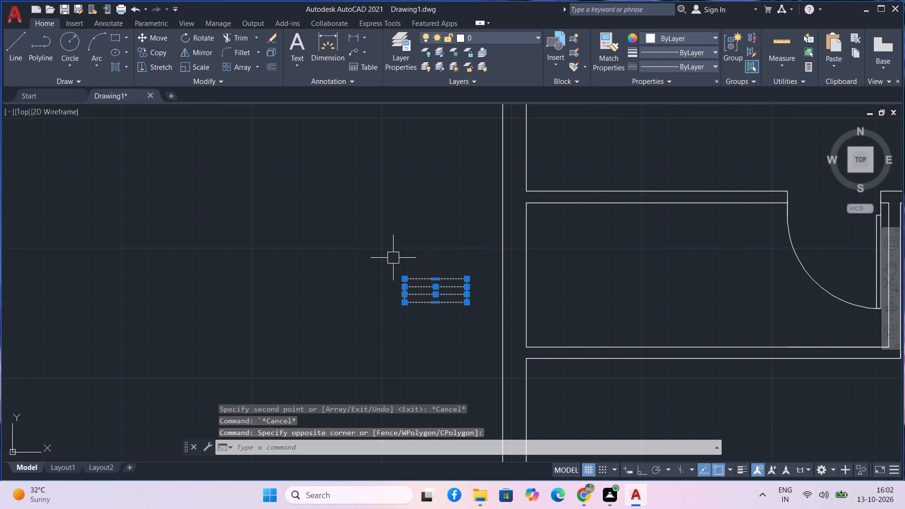
type("ro")
key("space")
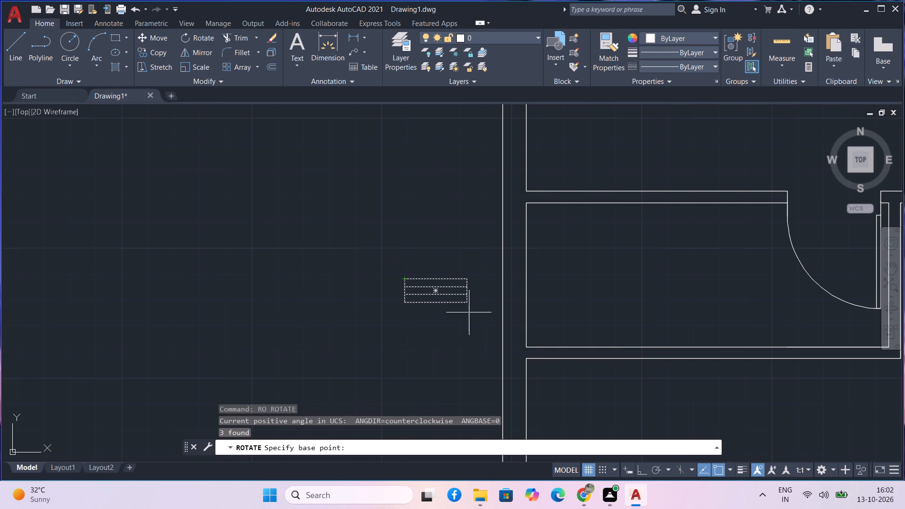
key("F8")
left_click(466, 307)
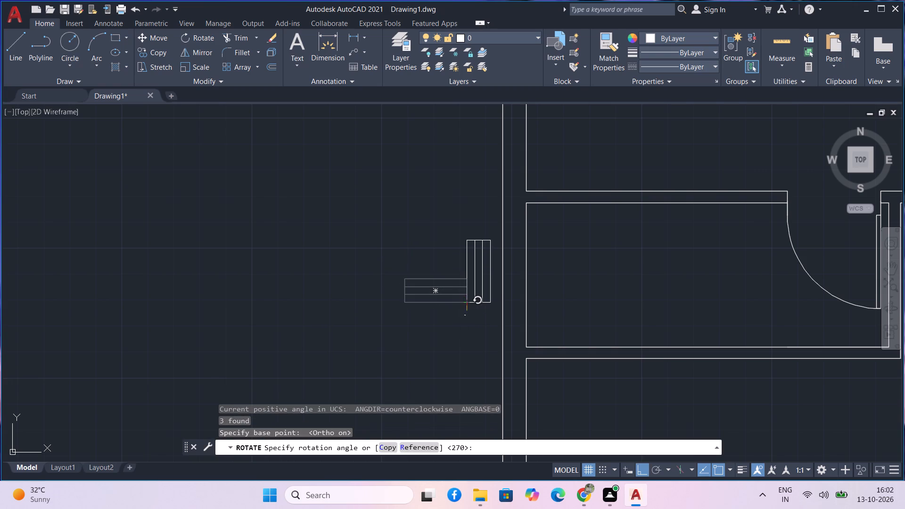
left_click(462, 320)
Move the vertical small window horizontally into the left exterior wall of the small room, its lower right corner on the inner wall line.
left_click(480, 328)
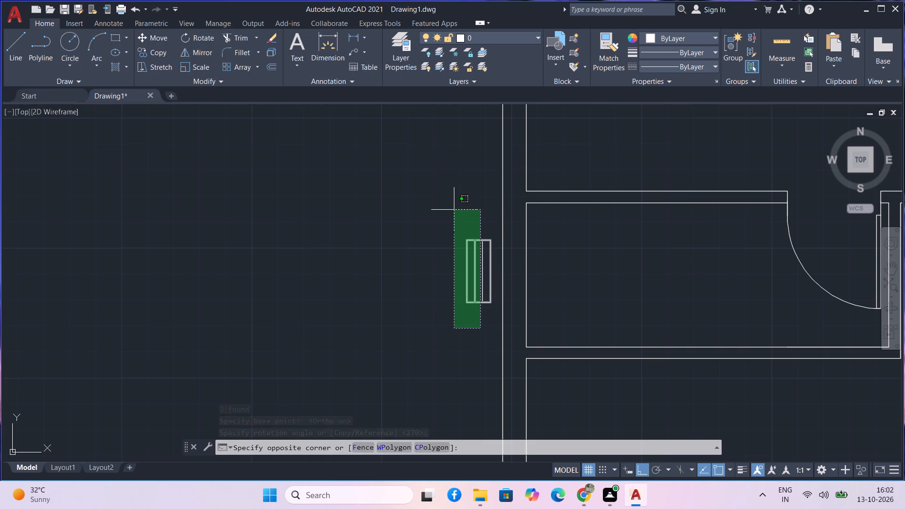
key("Escape")
scroll(497, 318, "up", 2)
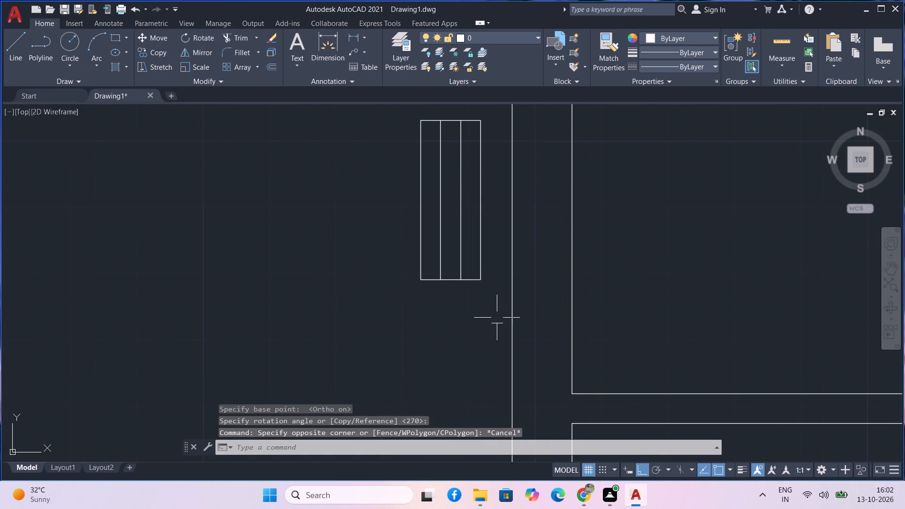
left_click_drag(497, 300, 494, 292)
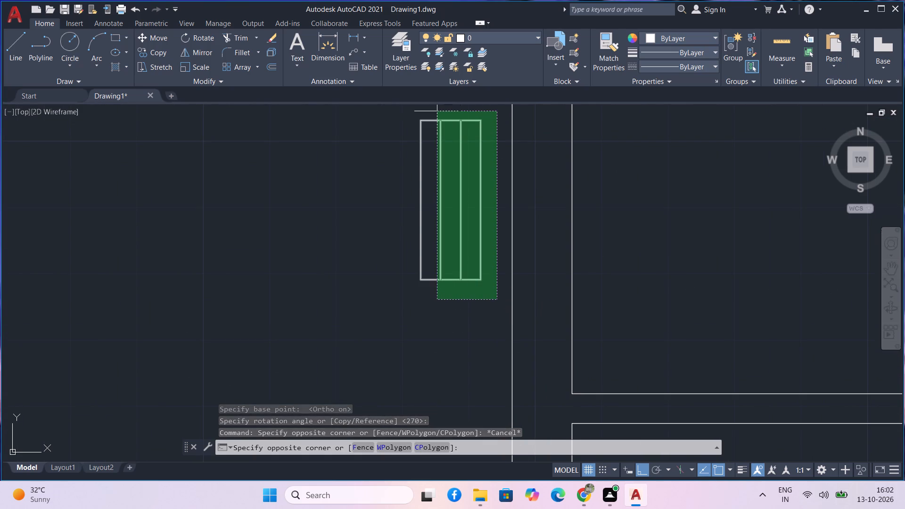
left_click(408, 112)
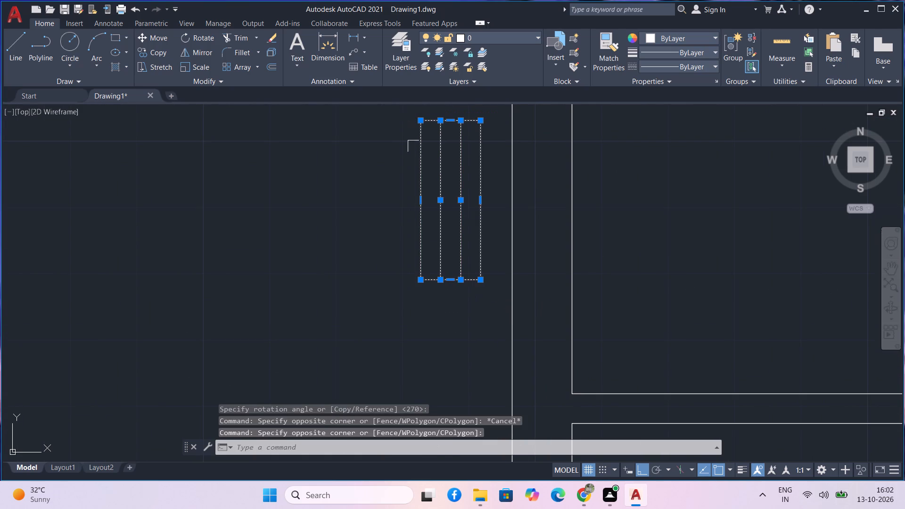
scroll(375, 159, "down", 2)
middle_click_drag(373, 171, 376, 256)
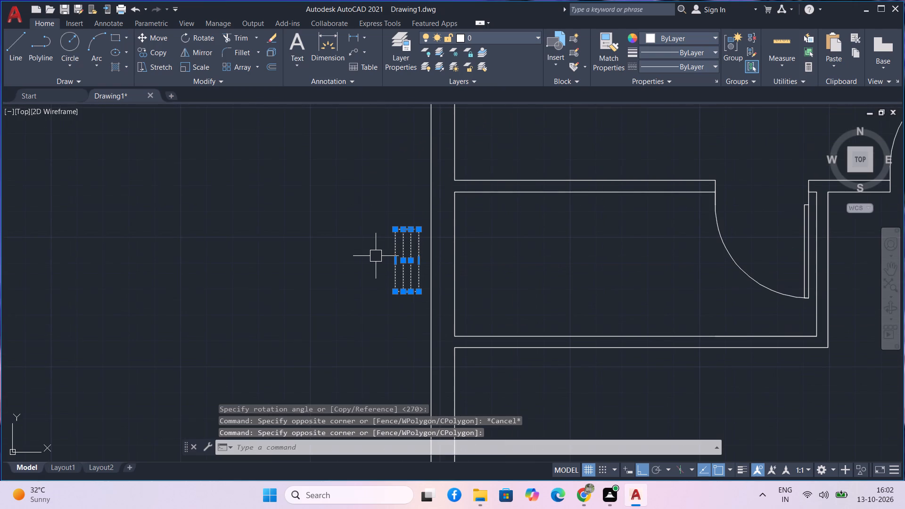
type("m")
key("space")
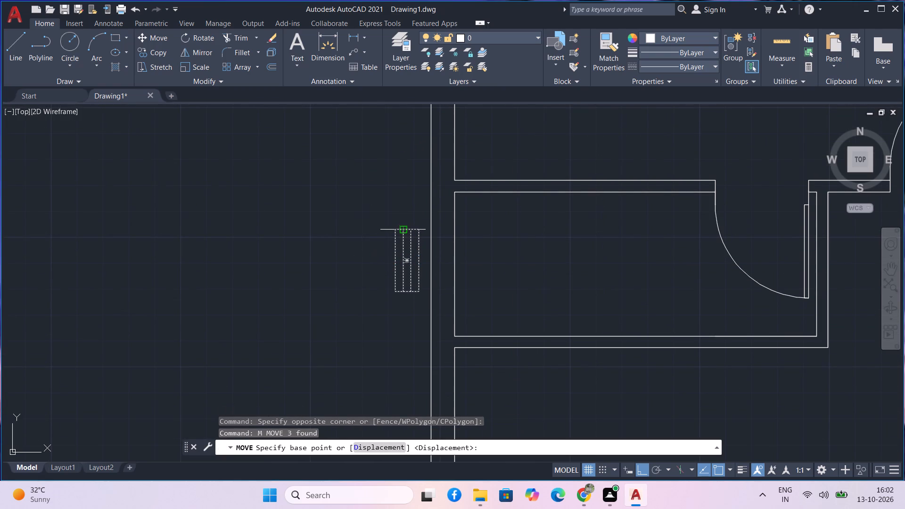
left_click(417, 294)
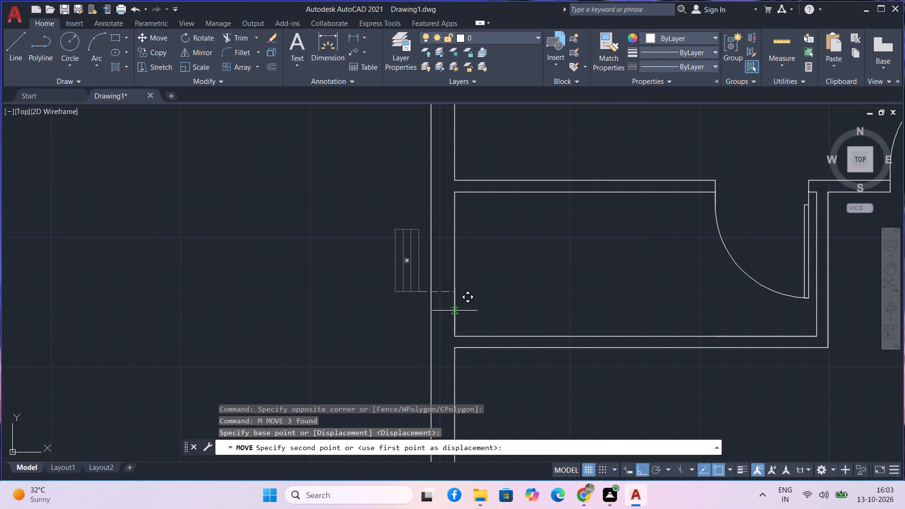
left_click(455, 311)
Scale the double bed block down slightly by eye, using its lower right corner as base point.
scroll(559, 275, "down", 2)
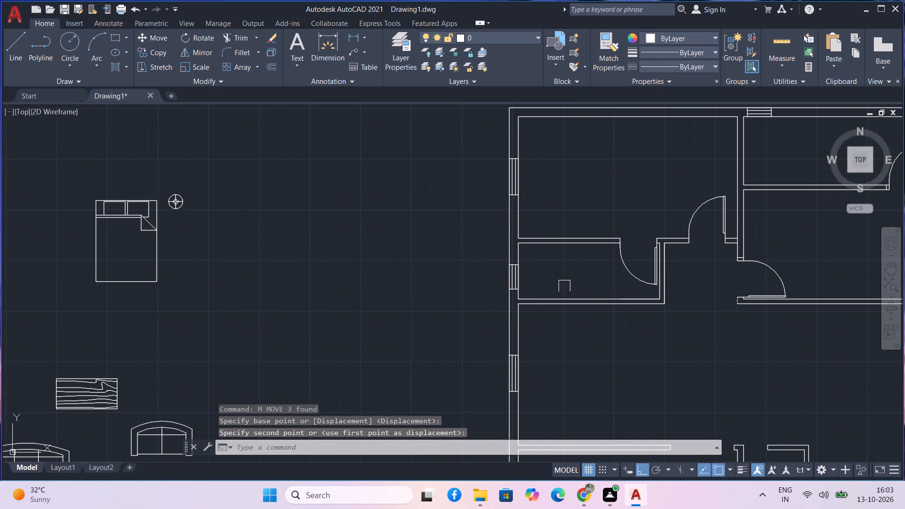
middle_click_drag(601, 336, 599, 280)
scroll(609, 303, "down", 2)
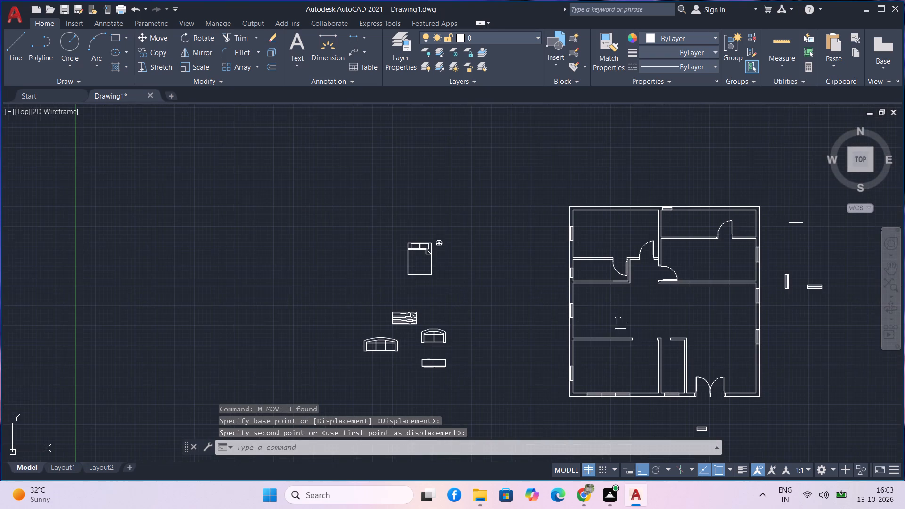
middle_click_drag(640, 337, 632, 319)
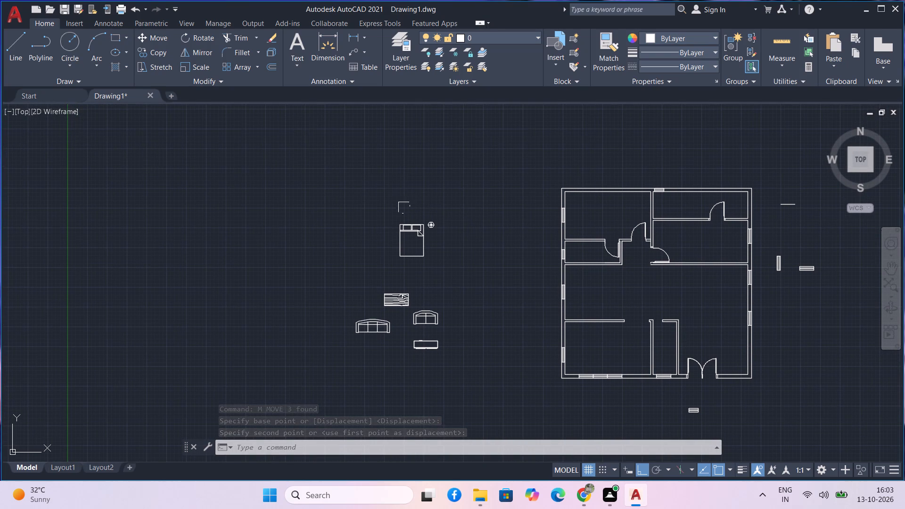
scroll(436, 255, "up", 3)
left_click(422, 260)
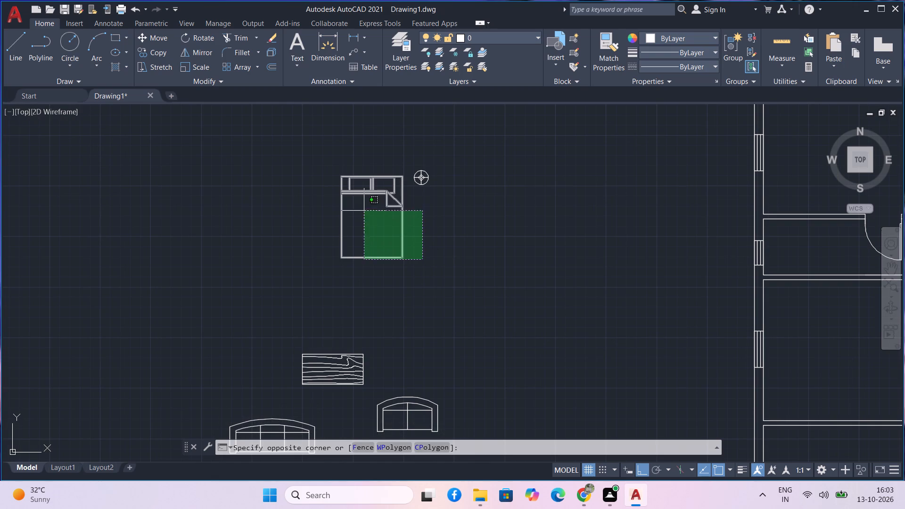
left_click(344, 191)
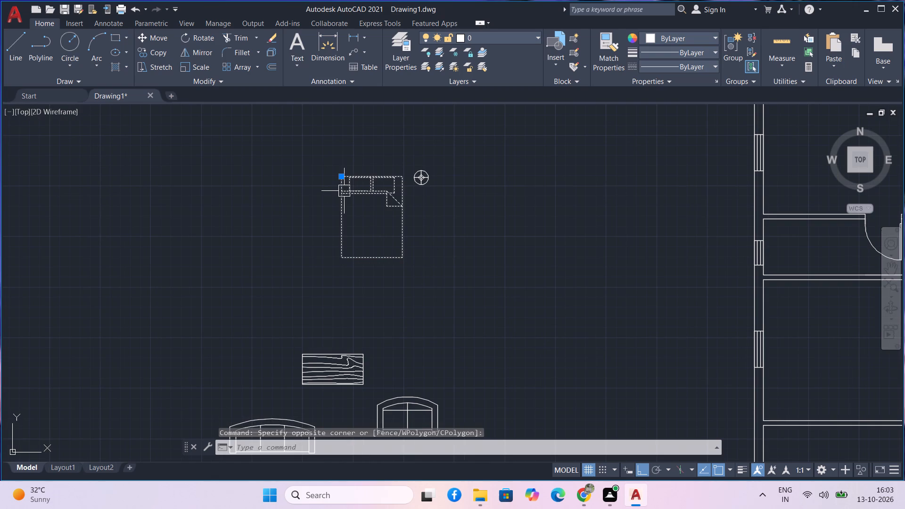
type("sc")
key("space")
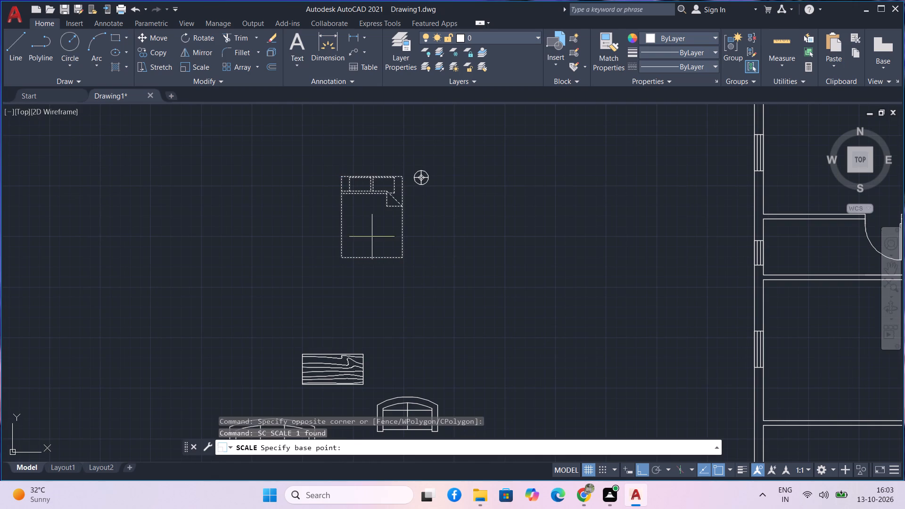
left_click(398, 255)
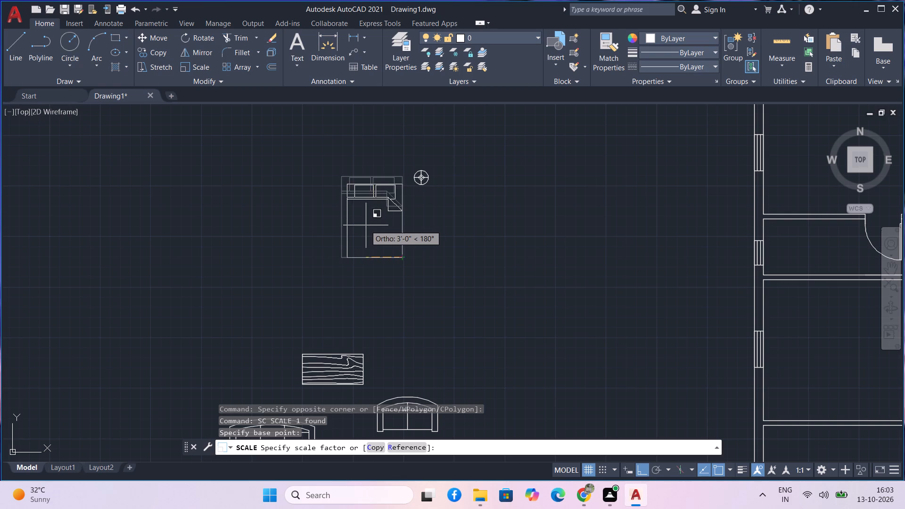
left_click(369, 227)
Copy the scaled double bed from its lower right corner, with Ortho off, into the upper left bedroom against its top wall.
left_click_drag(430, 276, 417, 260)
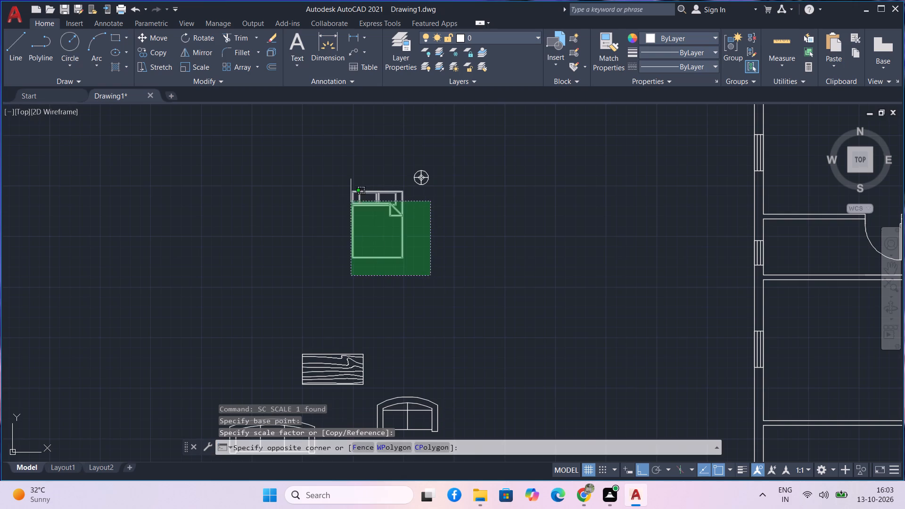
left_click(351, 201)
type("co")
key("space")
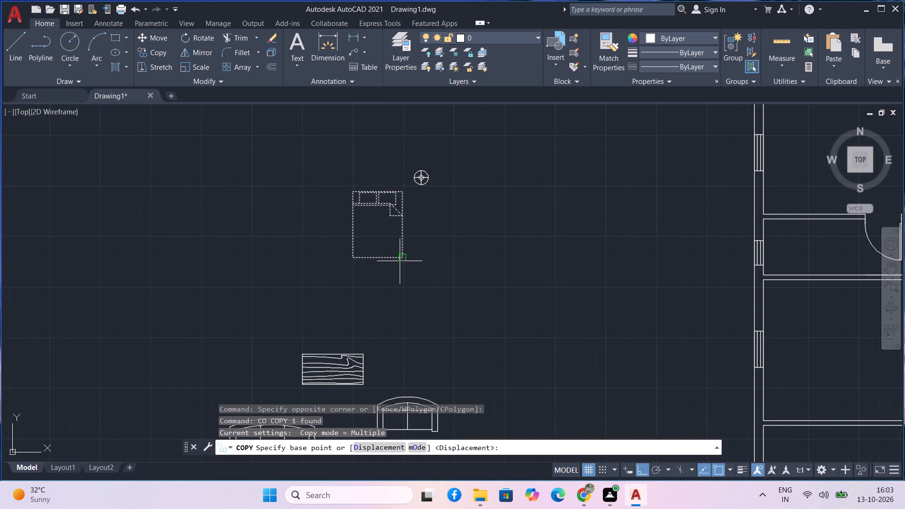
left_click(400, 261)
scroll(546, 293, "down", 1)
key("F8")
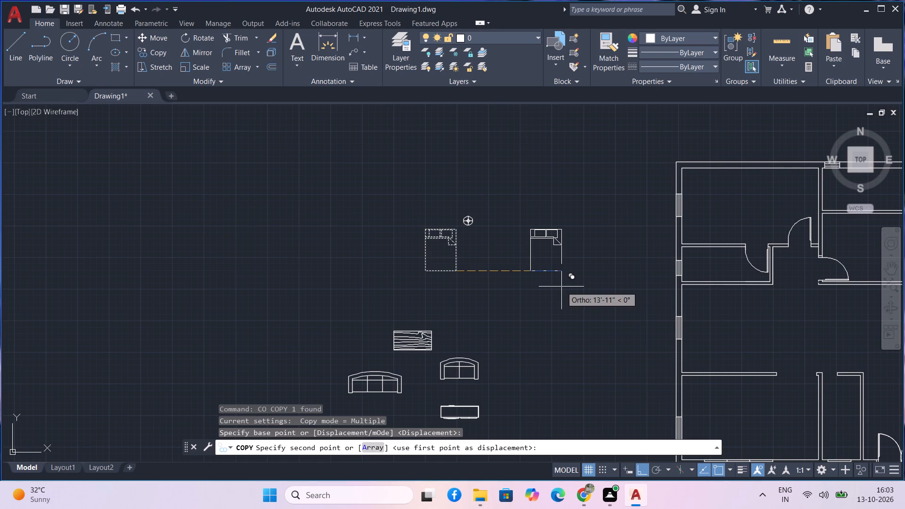
scroll(645, 278, "down", 1)
scroll(709, 239, "up", 2)
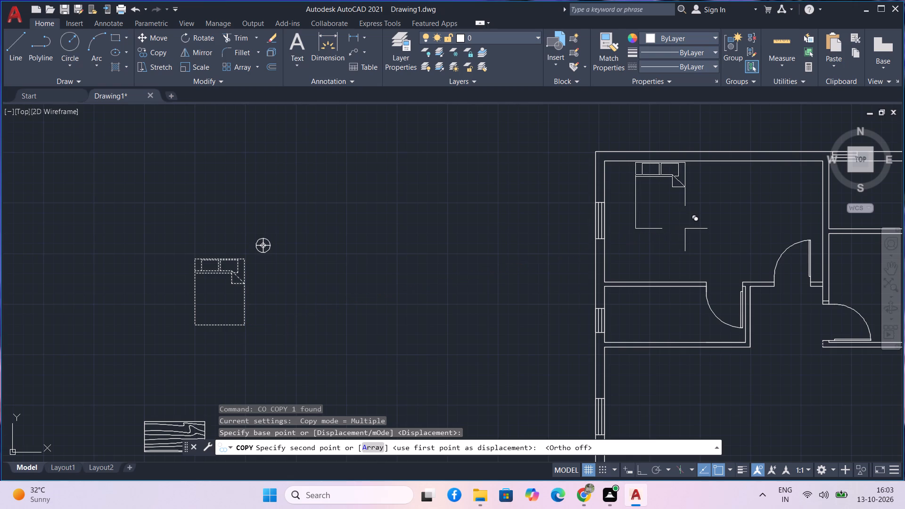
left_click(685, 229)
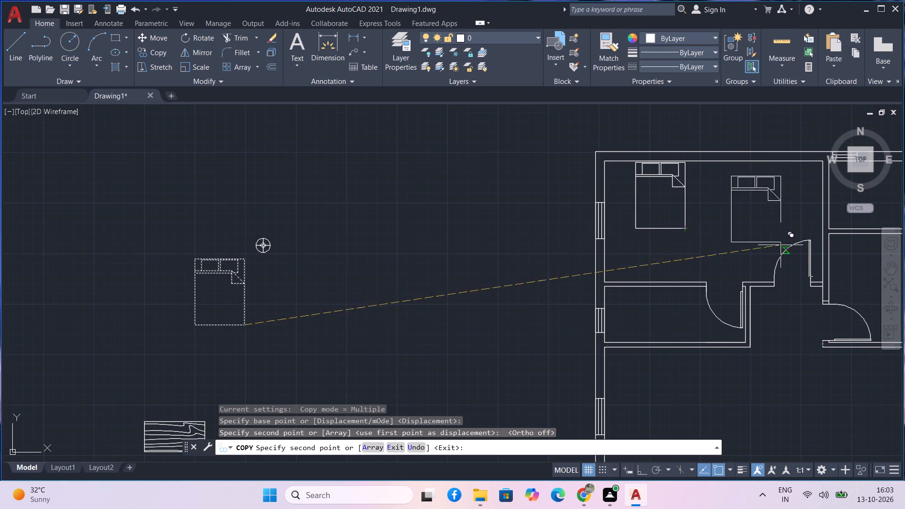
Place another double bed copy in the right bedroom, its headboard at the top wall, and finish copying.
scroll(781, 246, "down", 2)
middle_click_drag(839, 256, 598, 222)
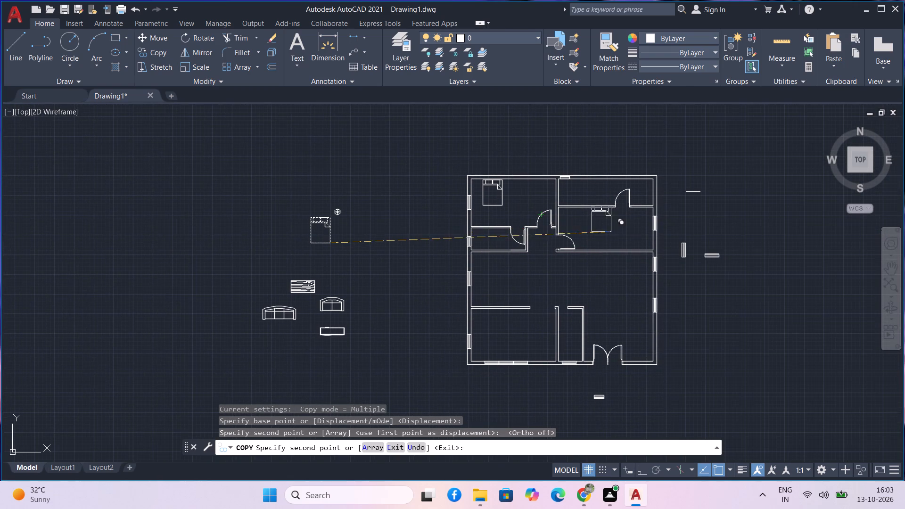
scroll(641, 238, "up", 2)
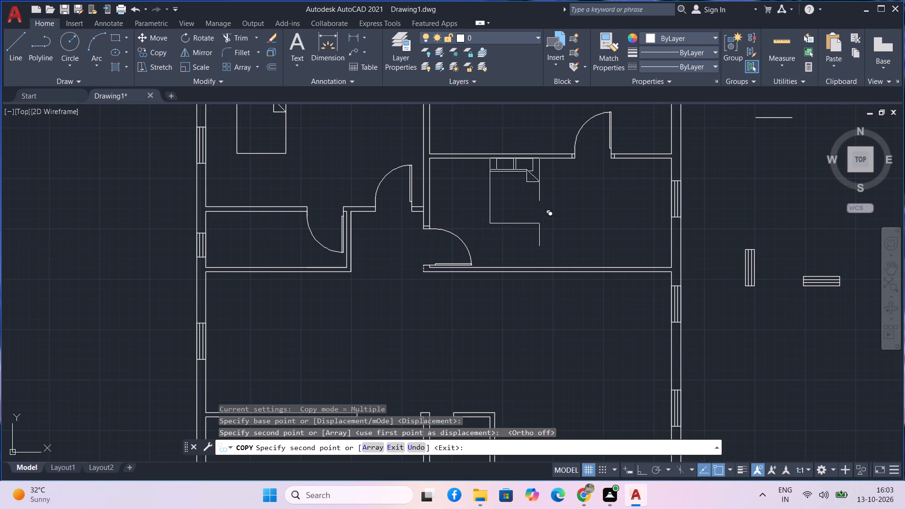
left_click(539, 223)
scroll(618, 259, "down", 1)
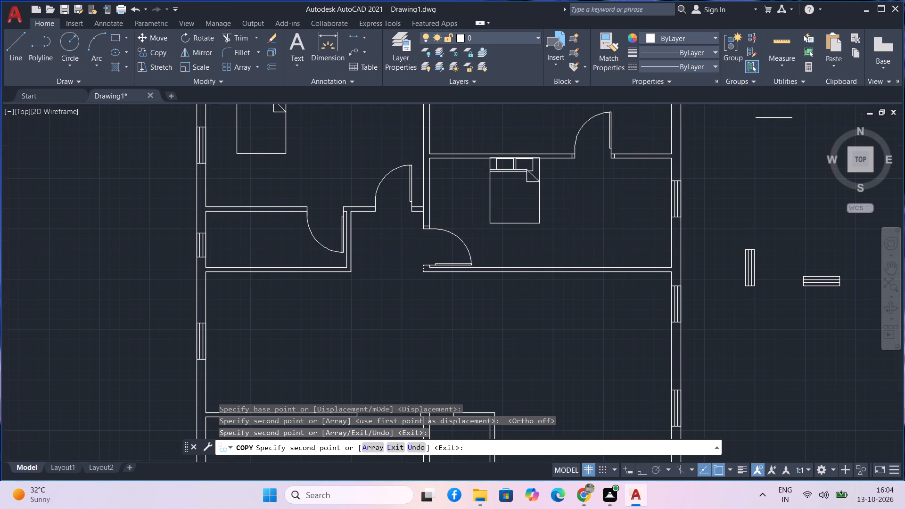
key("Escape")
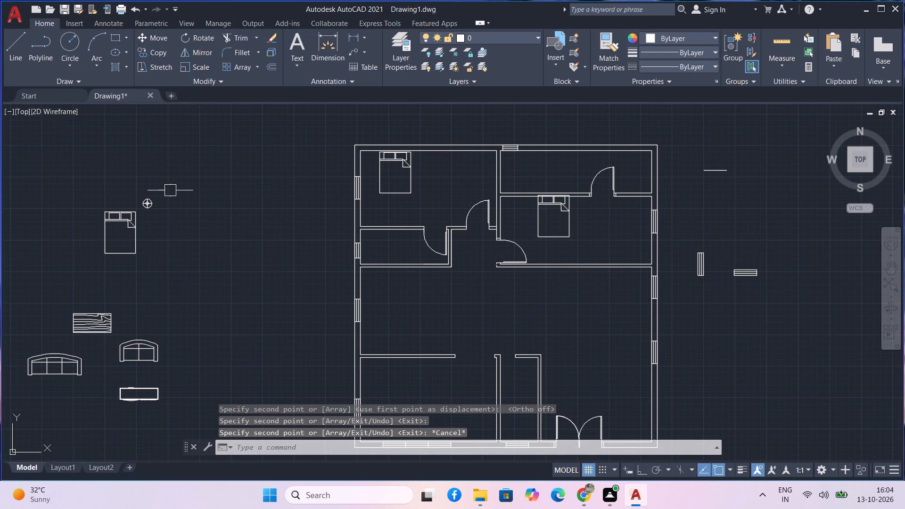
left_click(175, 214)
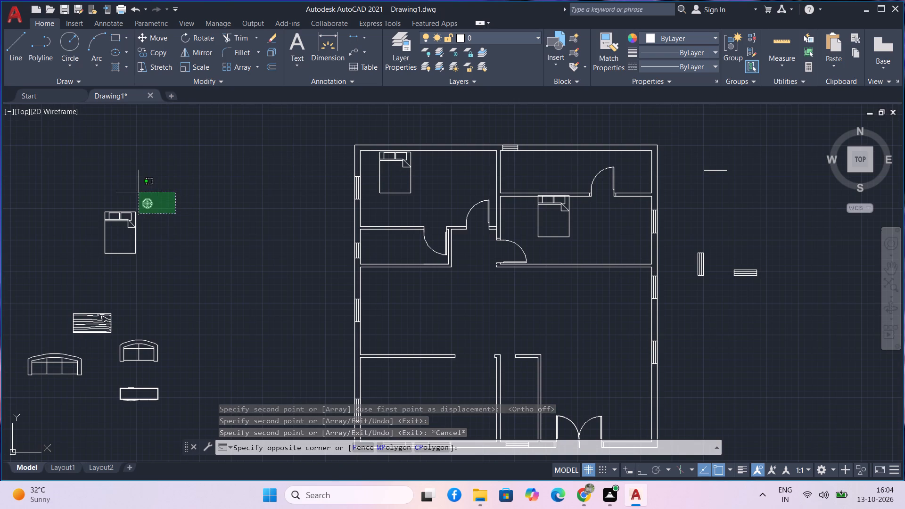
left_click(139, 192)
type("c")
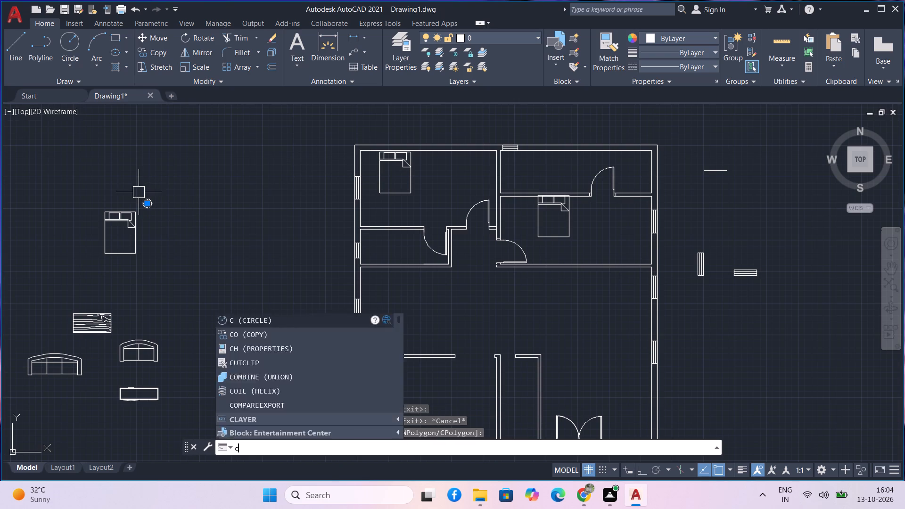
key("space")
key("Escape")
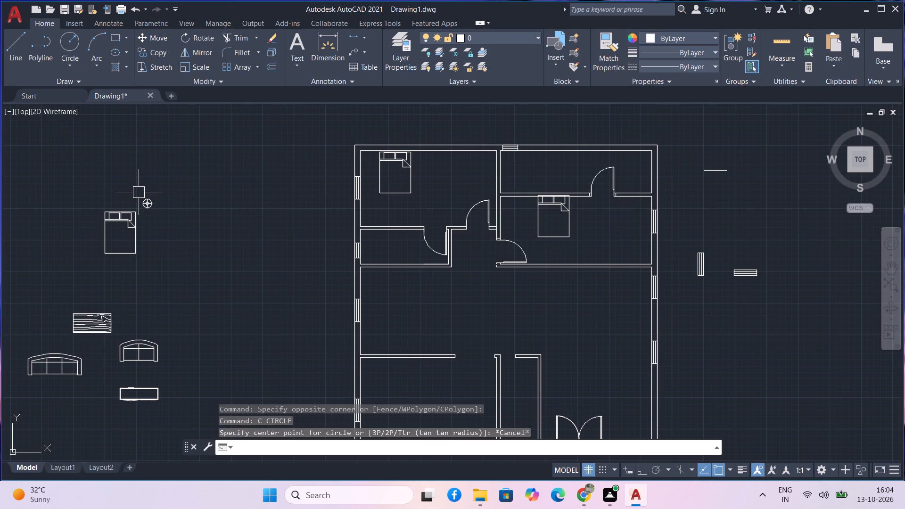
Copy the round bedside table block to both sides of the bed's headboard in the upper left bedroom.
left_click(149, 203)
type("co")
key("space")
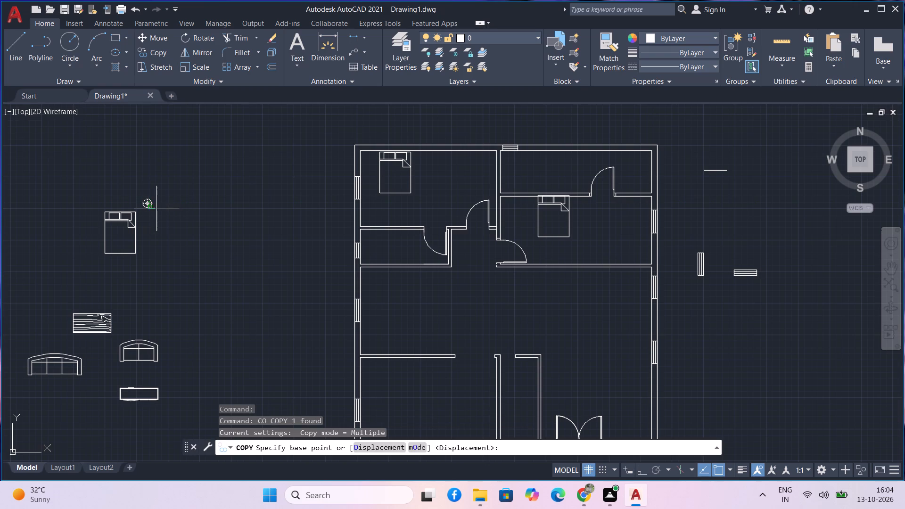
left_click(156, 208)
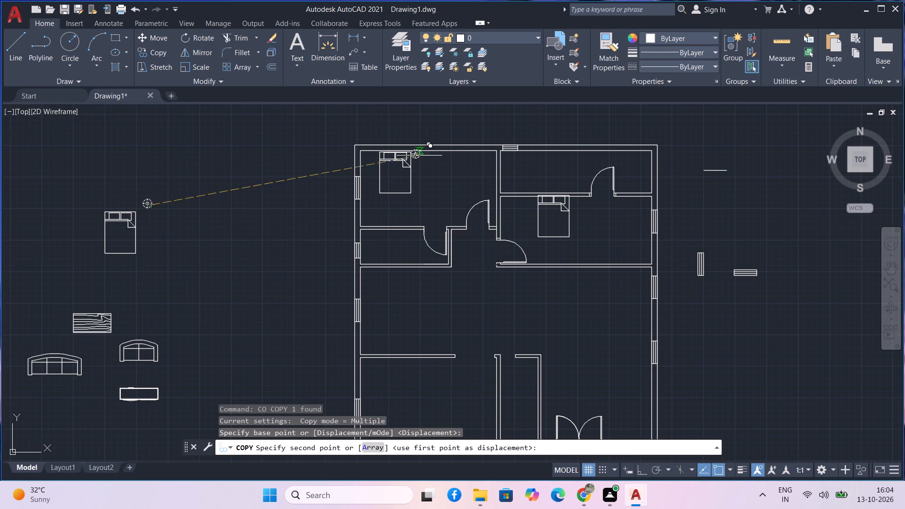
scroll(420, 156, "up", 3)
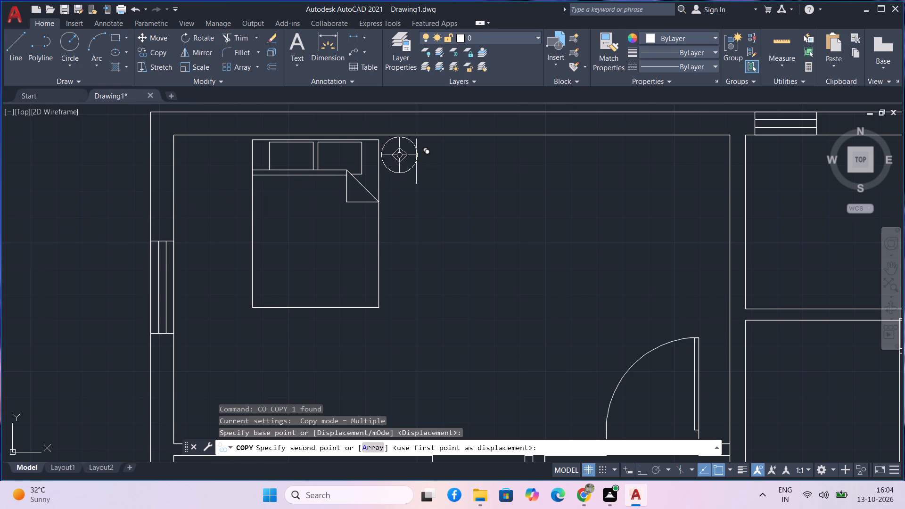
left_click(416, 161)
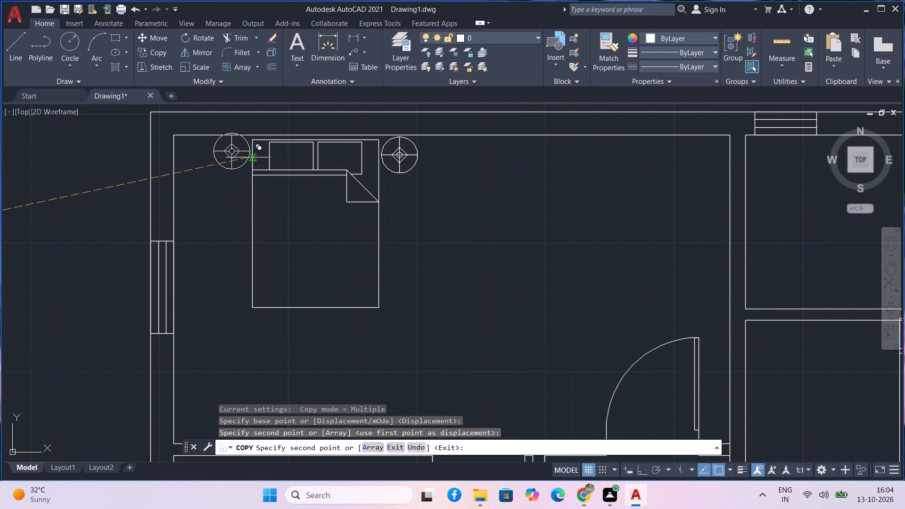
left_click(249, 161)
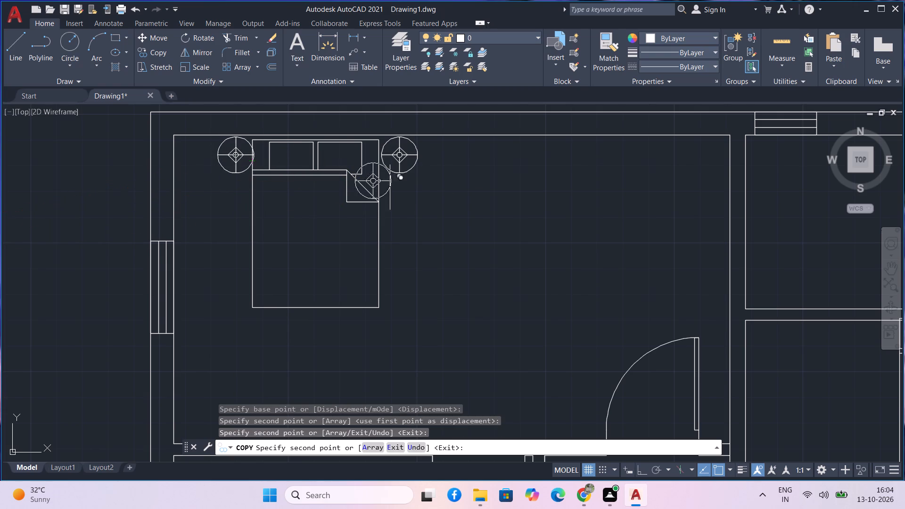
Place two more round bedside table copies, one on each side of the right bedroom's bed head, and finish copying.
scroll(528, 266, "down", 1)
middle_click_drag(563, 280, 206, 114)
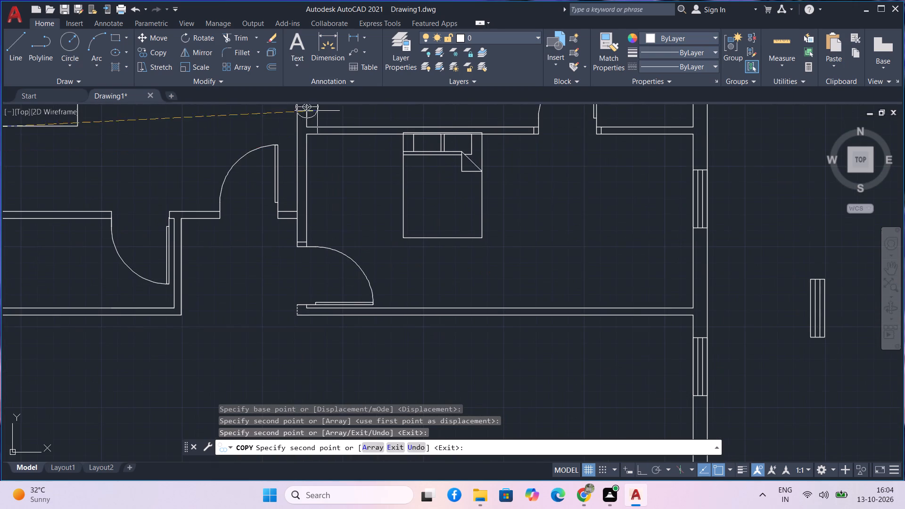
scroll(403, 153, "up", 2)
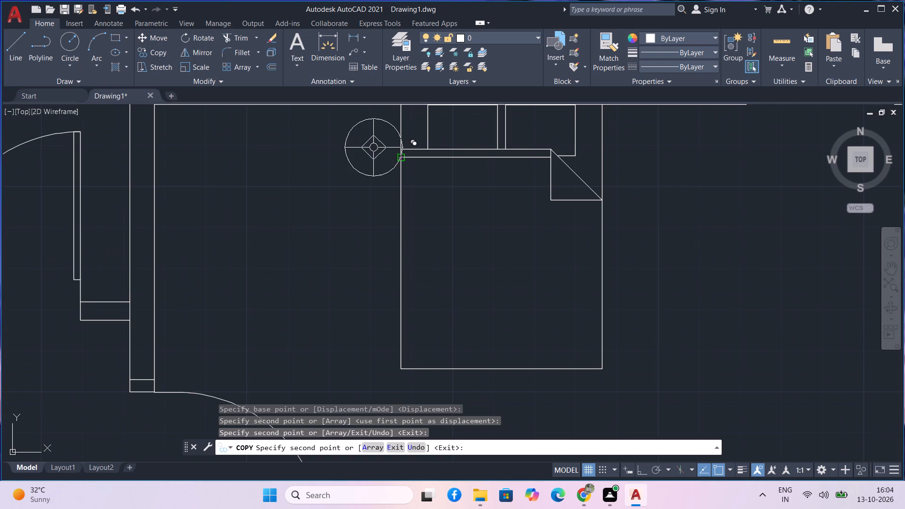
middle_click_drag(392, 149, 398, 228)
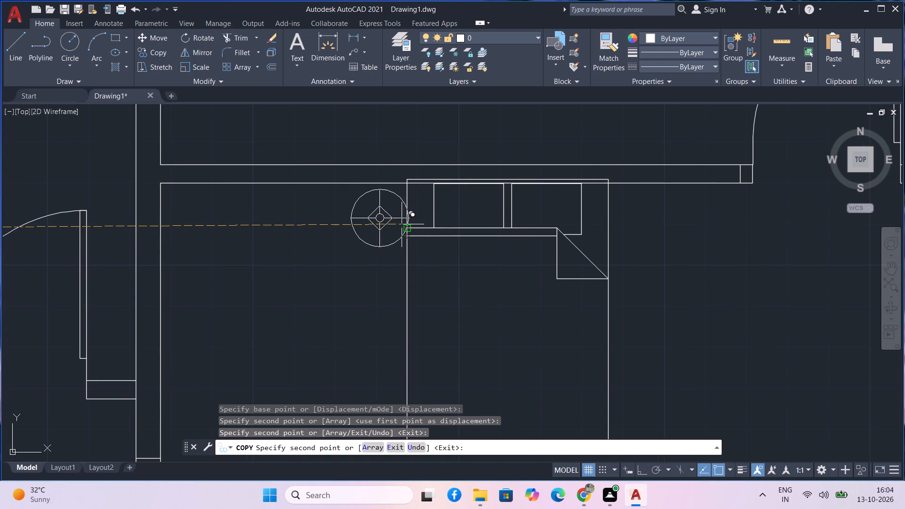
left_click(395, 224)
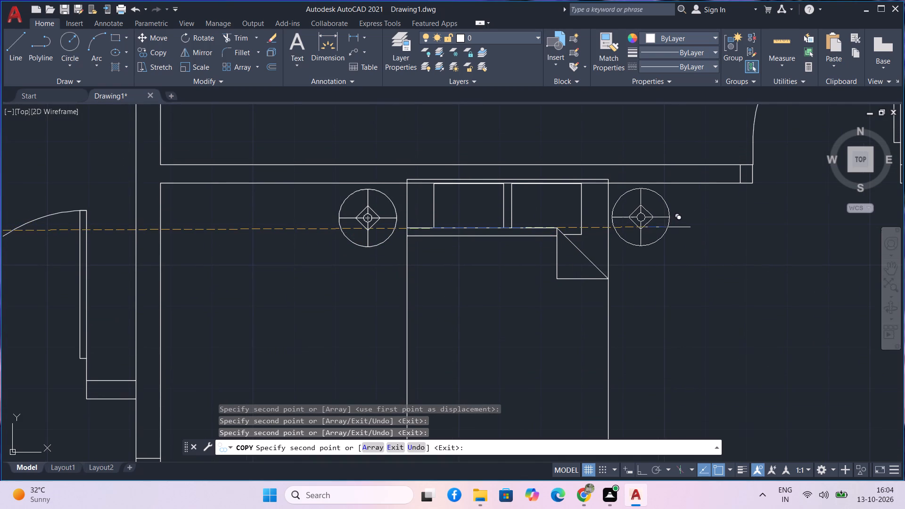
left_click(670, 227)
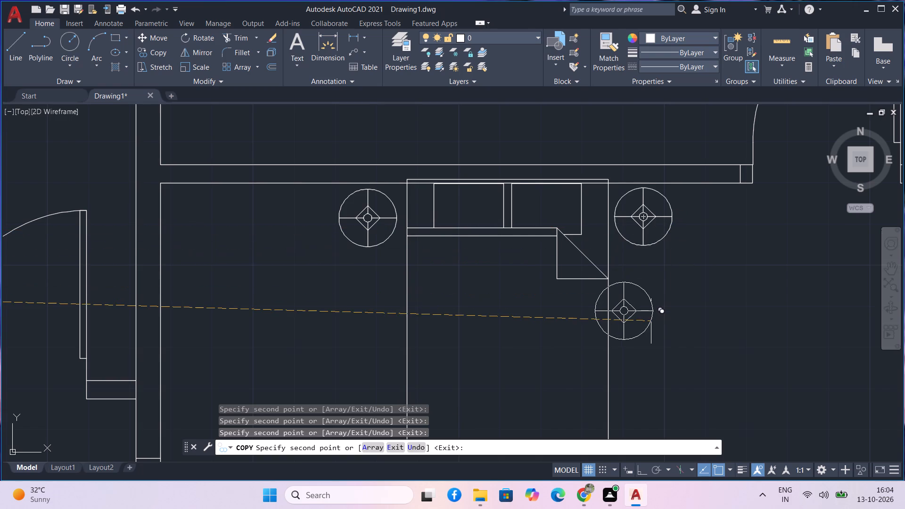
key("Escape")
Move the right bedroom's double bed slightly down so its headboard sits just clear of the top wall.
left_click_drag(632, 327, 625, 326)
left_click(594, 323)
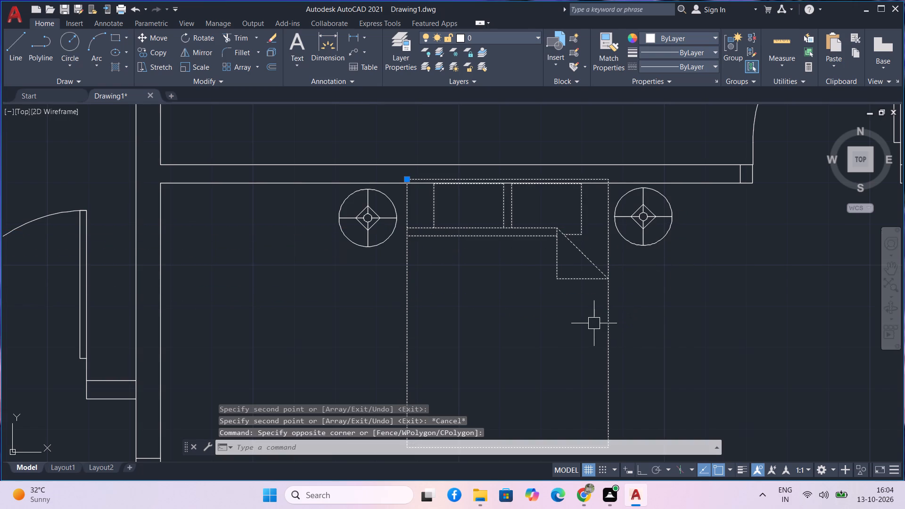
type("m")
key("space")
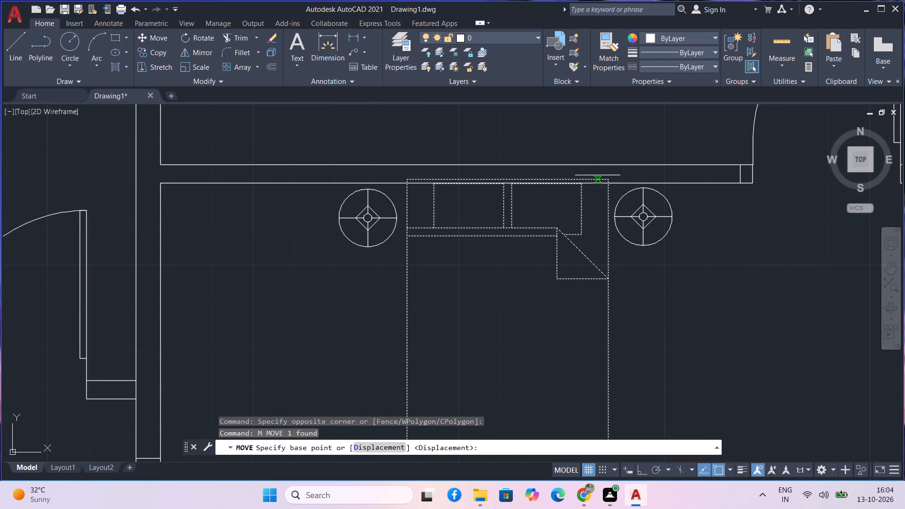
left_click(609, 179)
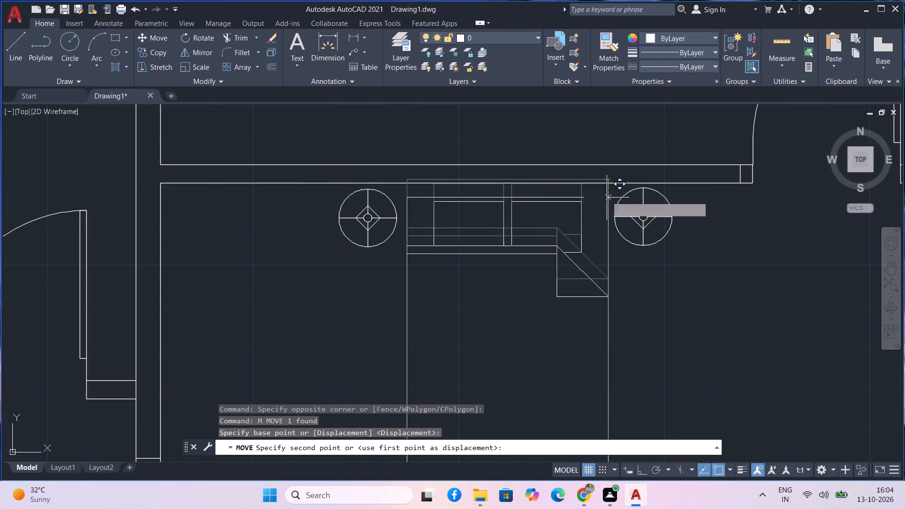
left_click(605, 196)
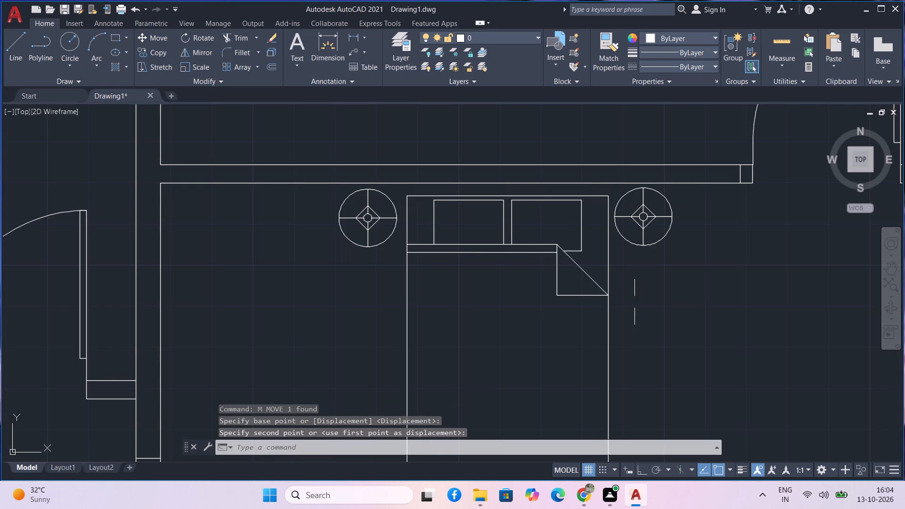
Draw a long, shallow rectangle on the right bedroom's bottom wall line, ending just short of the right exterior wall.
scroll(642, 309, "down", 2)
middle_click_drag(647, 299, 689, 314)
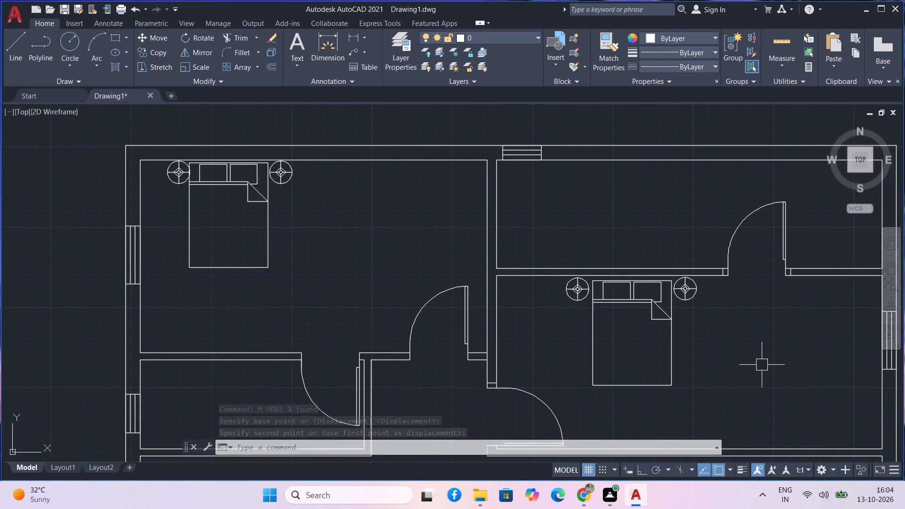
middle_click_drag(762, 364, 758, 226)
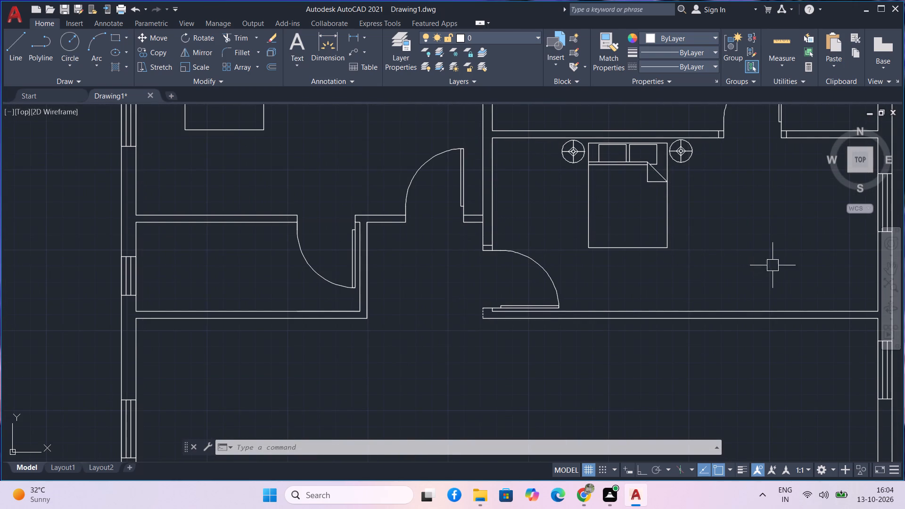
middle_click_drag(773, 265, 624, 292)
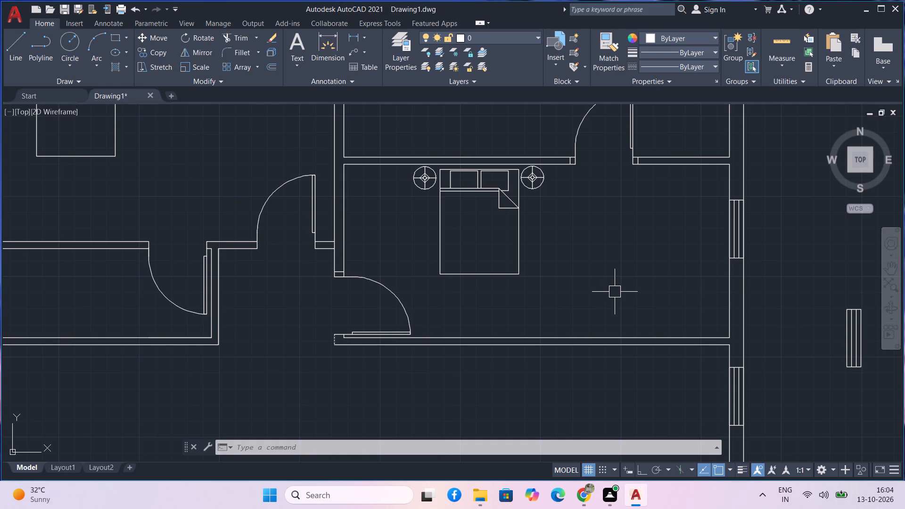
type("re")
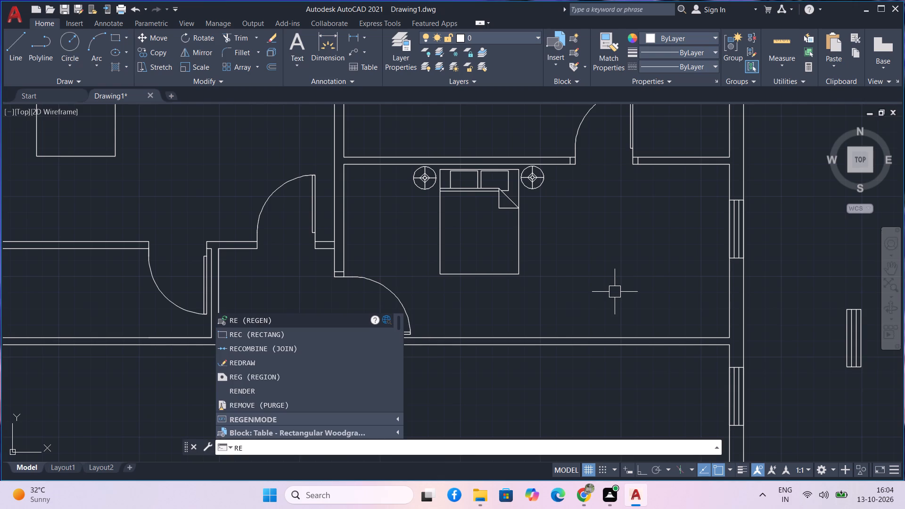
key("c")
key("space")
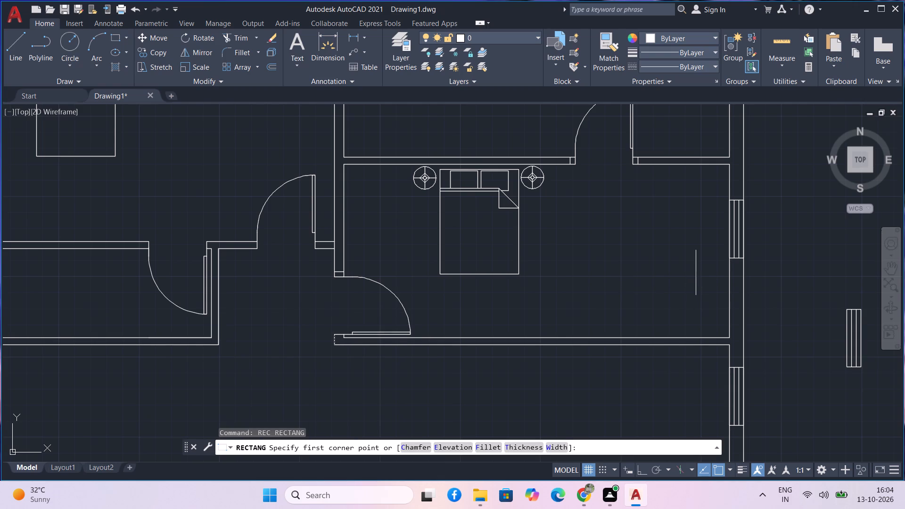
middle_click_drag(663, 319, 629, 263)
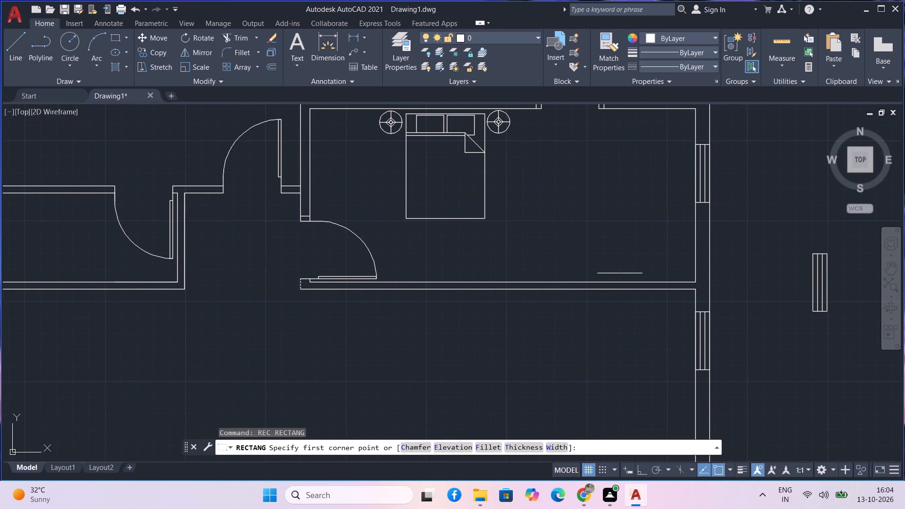
scroll(620, 273, "up", 2)
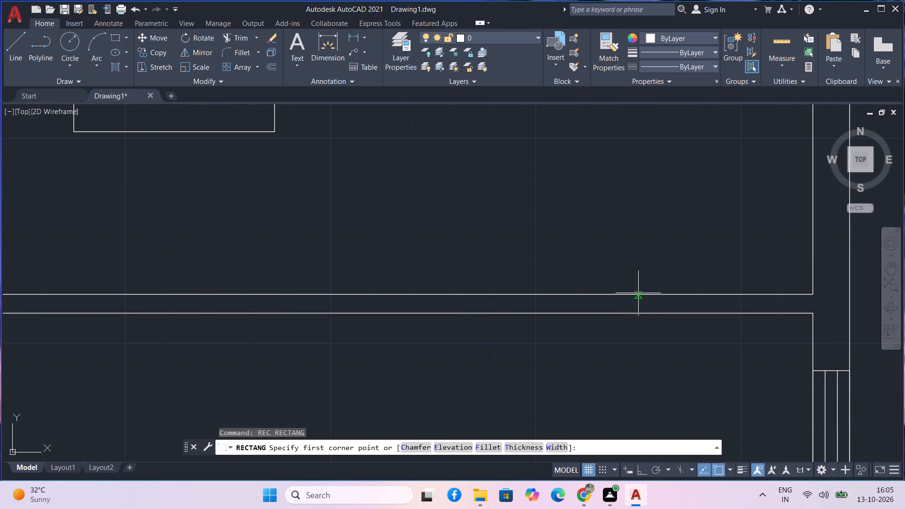
left_click(638, 293)
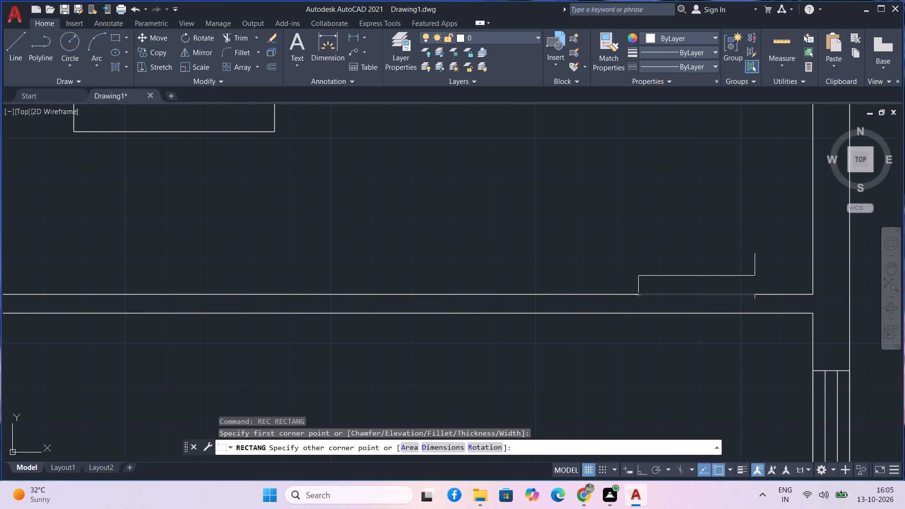
left_click(806, 271)
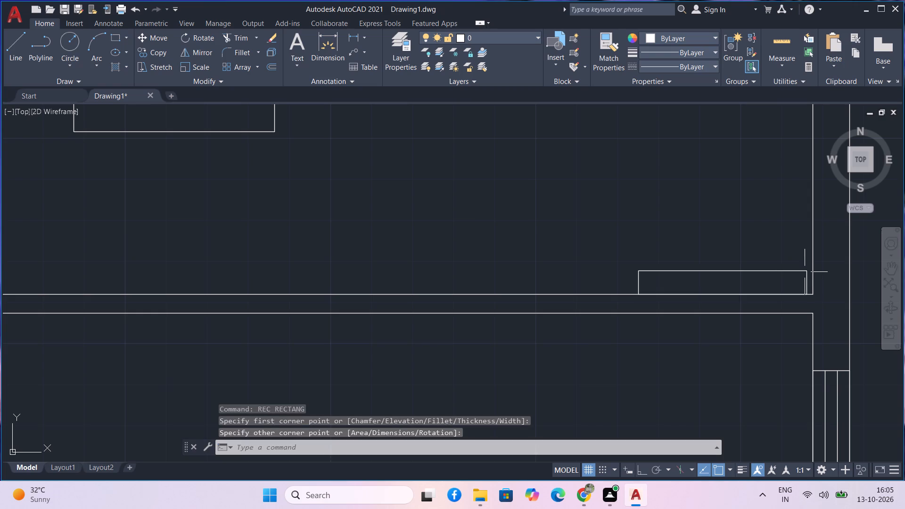
Explode the long, shallow rectangle on the right bedroom's bottom wall into separate lines.
key("Escape")
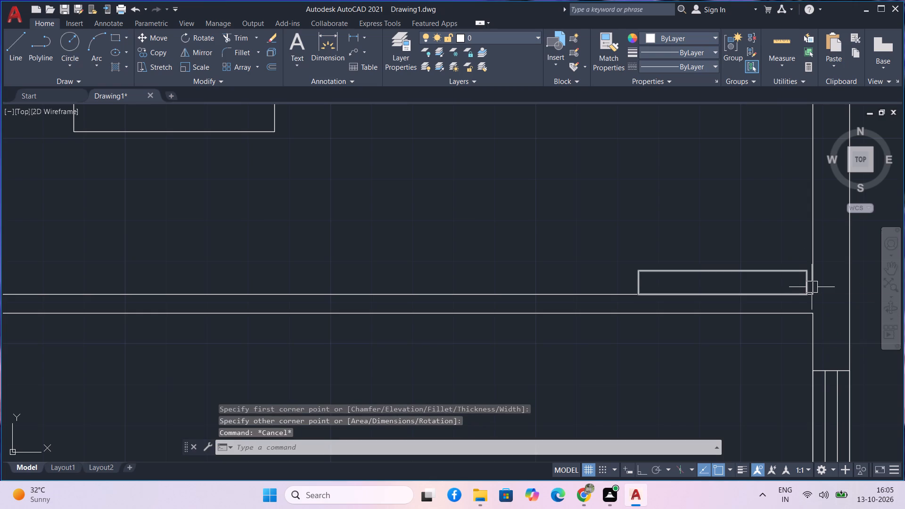
left_click(772, 284)
left_click(749, 266)
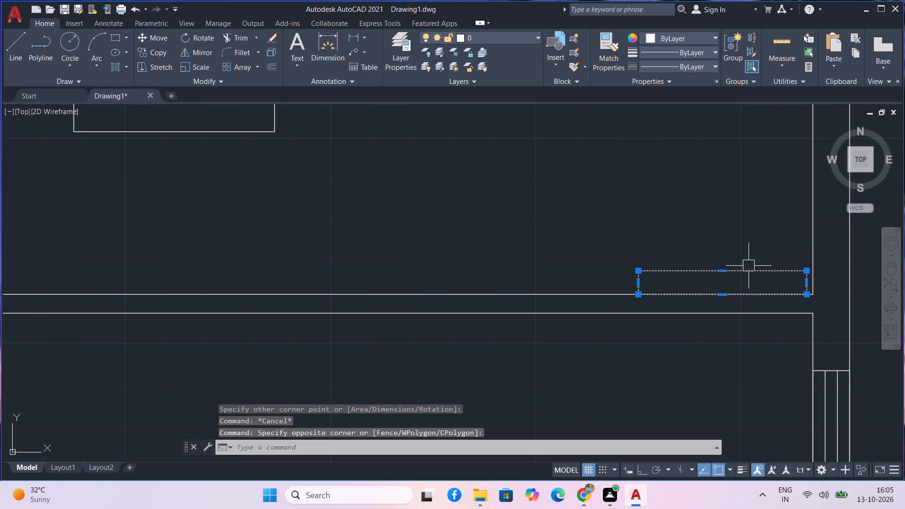
type("x")
key("space")
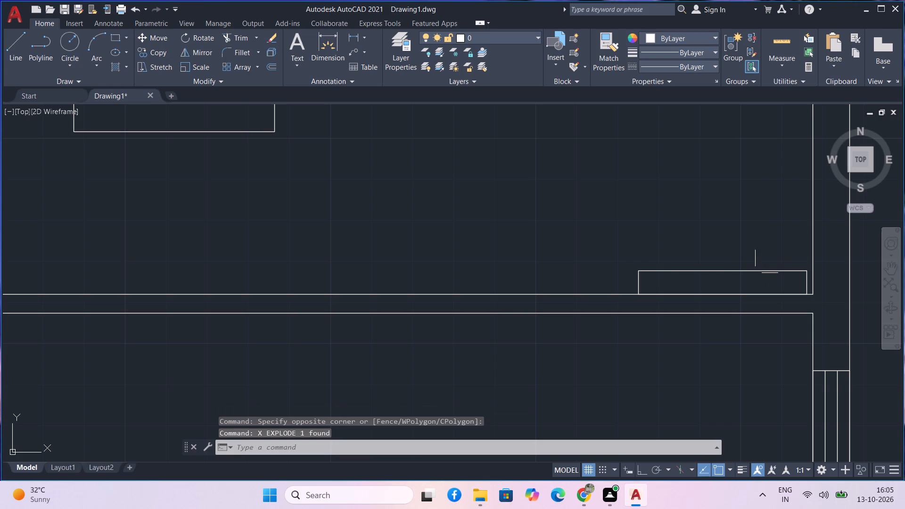
Offset the shallow rectangle's left edge repeatedly to the right at 2" spacing, filling the rectangle with evenly spaced vertical lines.
scroll(638, 275, "up", 2)
middle_click_drag(653, 288, 636, 247)
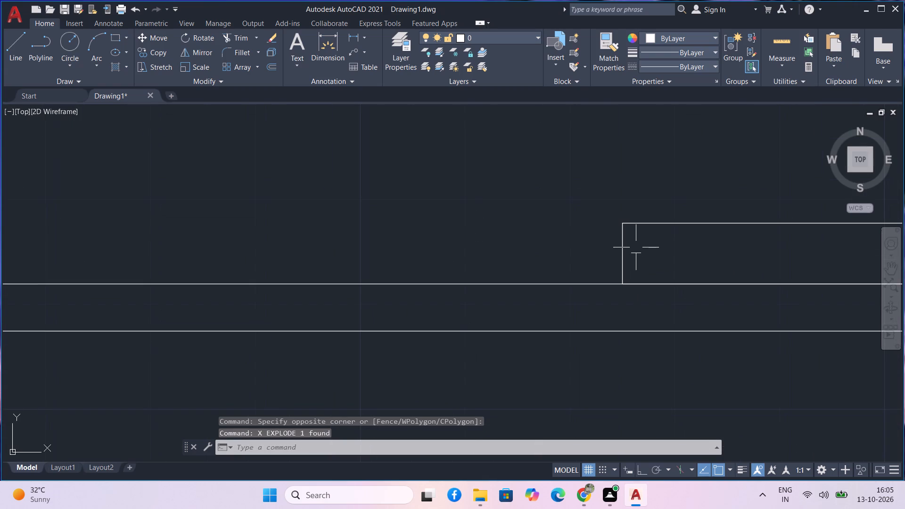
type("o")
key("space")
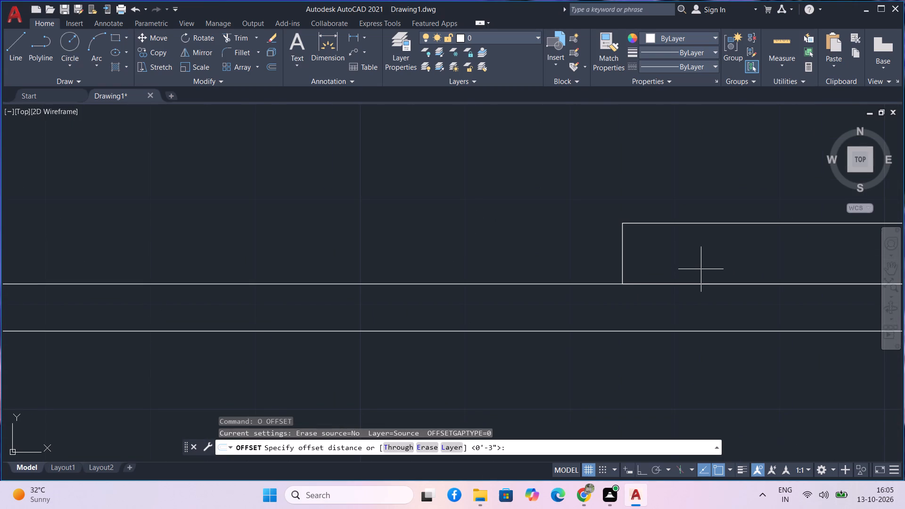
key("2")
key("Return")
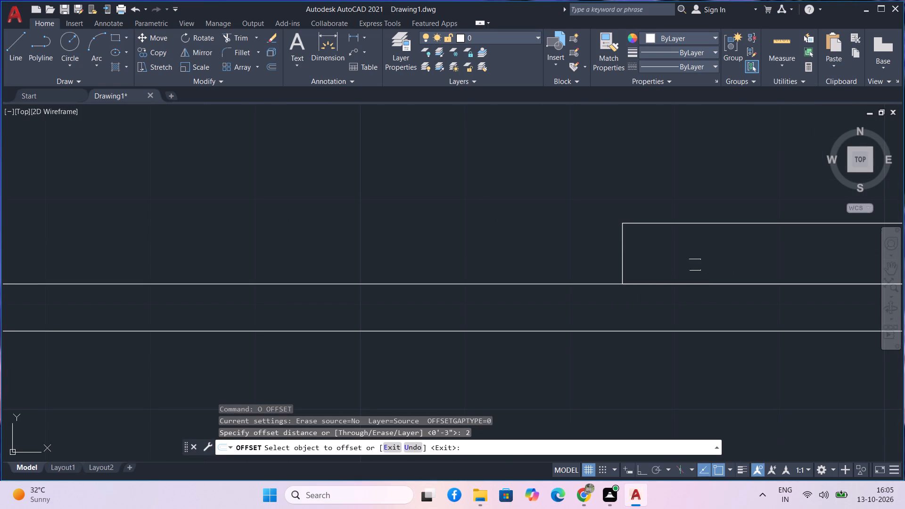
left_click(623, 255)
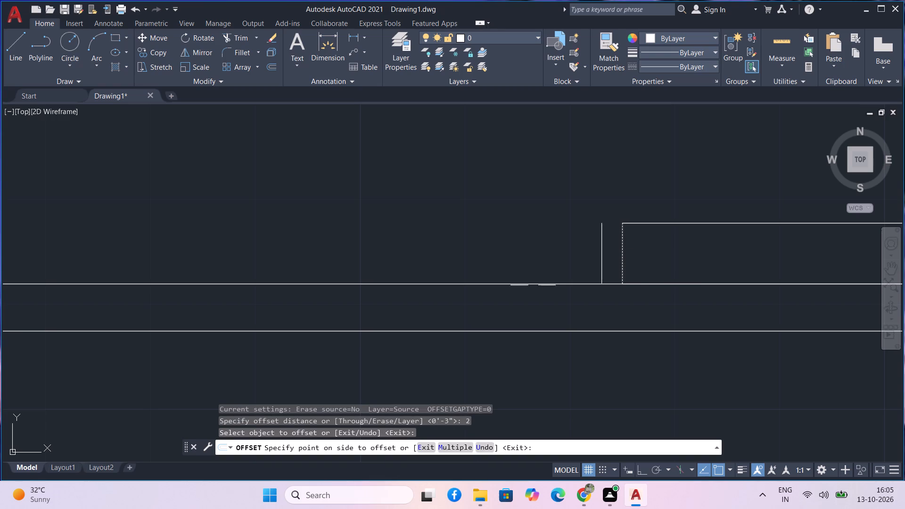
left_click(462, 449)
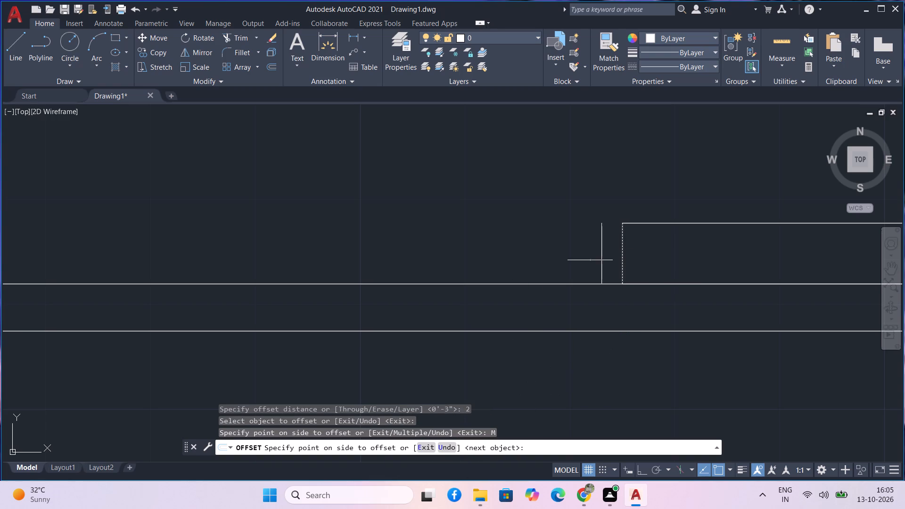
scroll(794, 256, "down", 1)
middle_click_drag(794, 256, 687, 248)
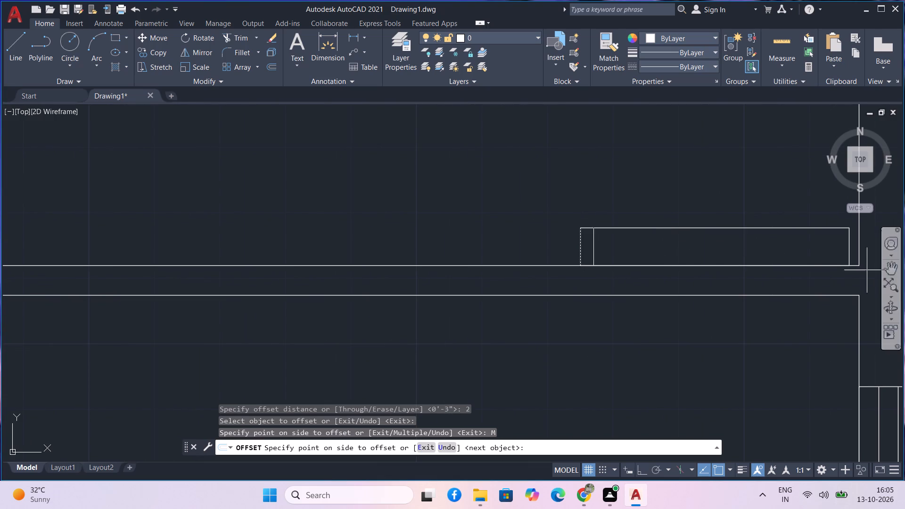
left_click(818, 251)
left_click(828, 249)
double_click(830, 249)
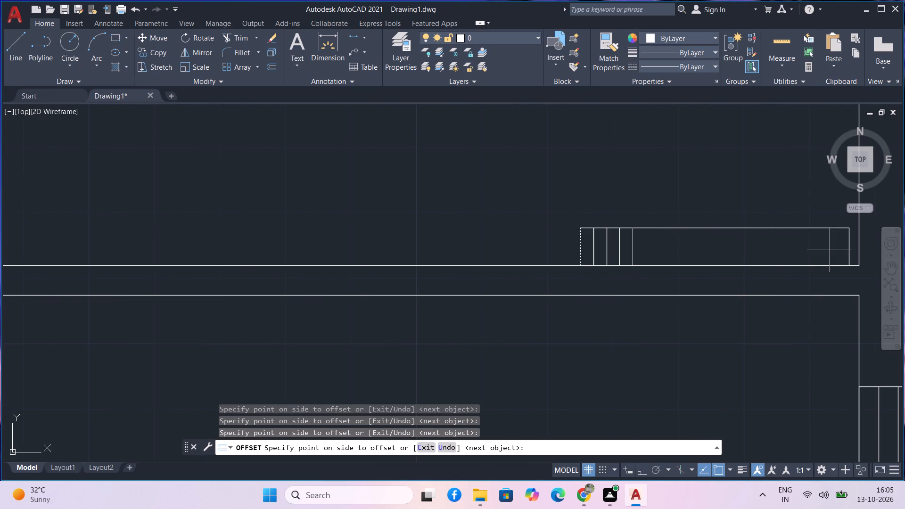
triple_click(830, 249)
left_click(833, 248)
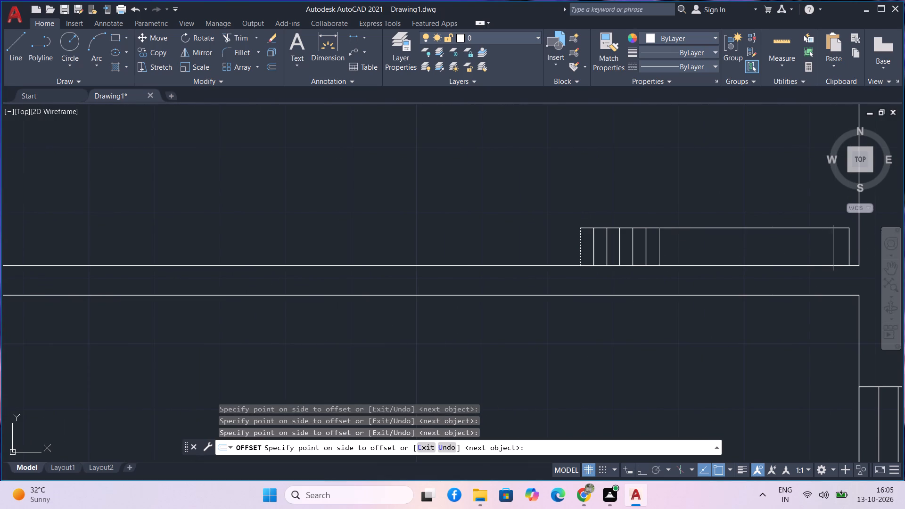
left_click(833, 248)
left_click(715, 253)
left_click(757, 254)
left_click(771, 254)
left_click(778, 253)
left_click(790, 252)
left_click(799, 253)
double_click(802, 253)
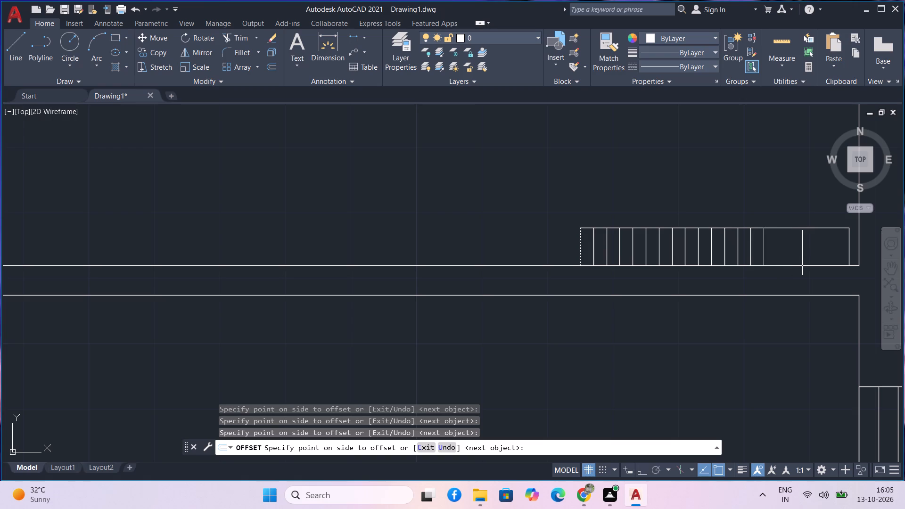
double_click(826, 253)
left_click(829, 253)
double_click(840, 253)
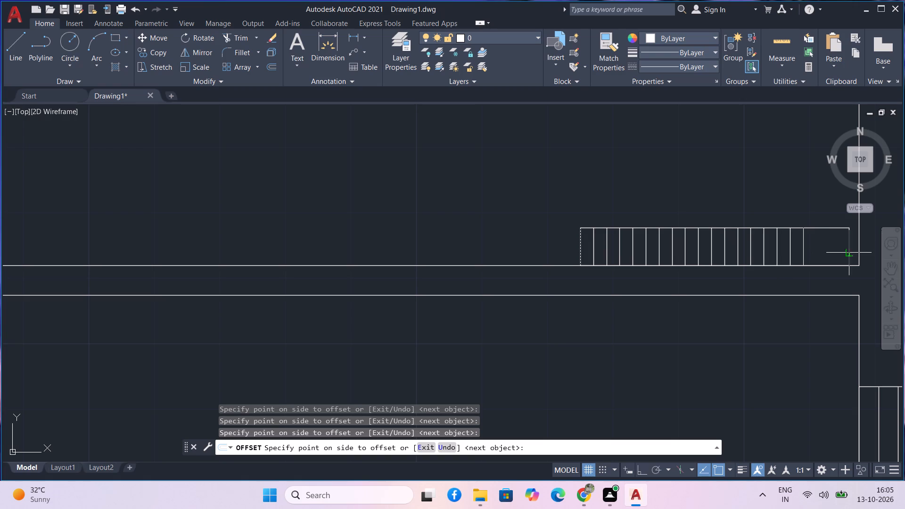
left_click(847, 251)
left_click(844, 254)
left_click(850, 252)
scroll(891, 272, "down", 1)
middle_click_drag(878, 277, 876, 277)
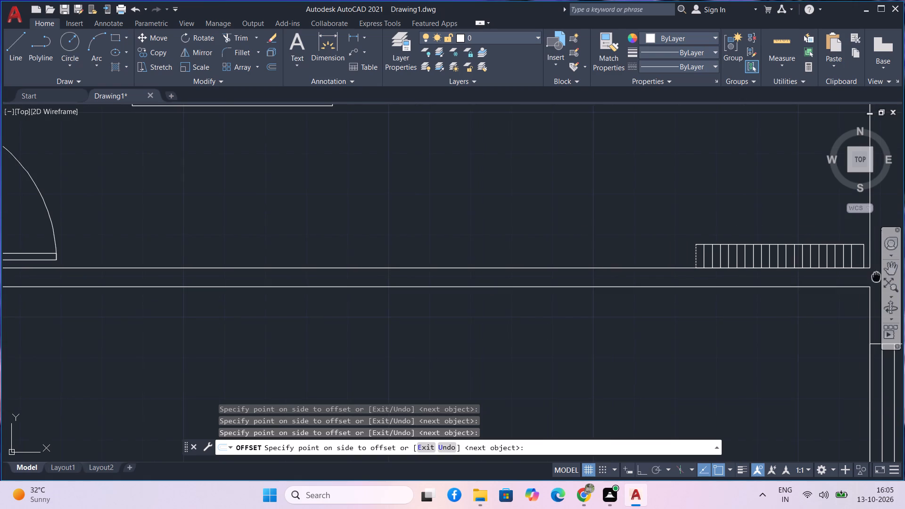
middle_click_drag(876, 277, 796, 271)
left_click(850, 263)
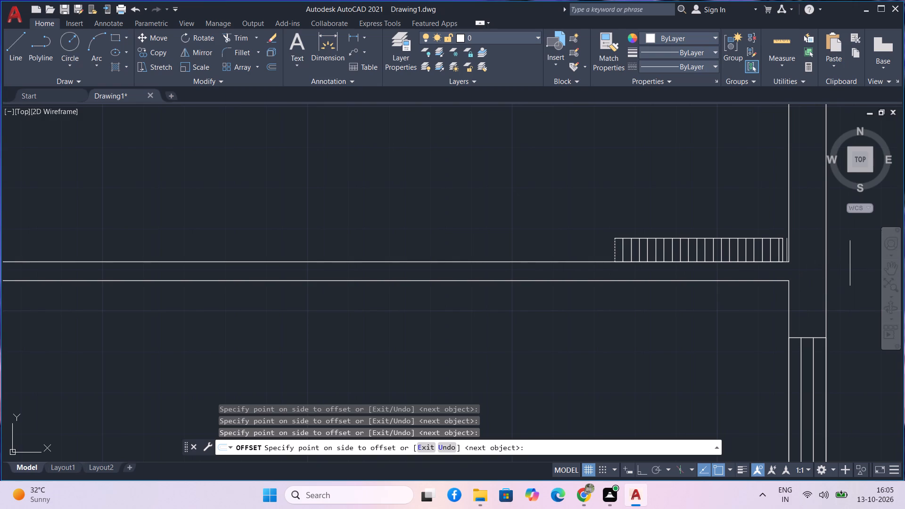
key("space")
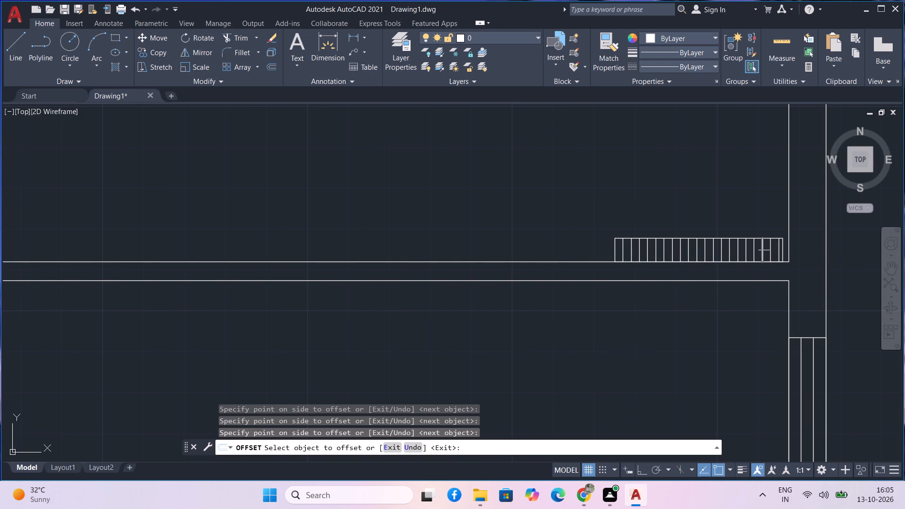
key("l")
key("Escape")
key("semicolon")
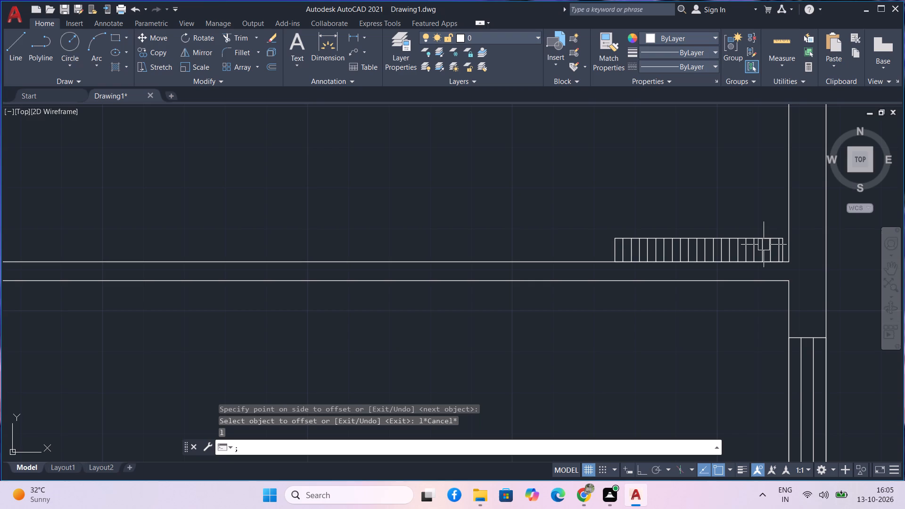
key("Escape")
With Ortho on, draw a horizontal line about 3'-4" long through the slats, from the rectangle's right edge to just short of its left edge.
type("l")
key("space")
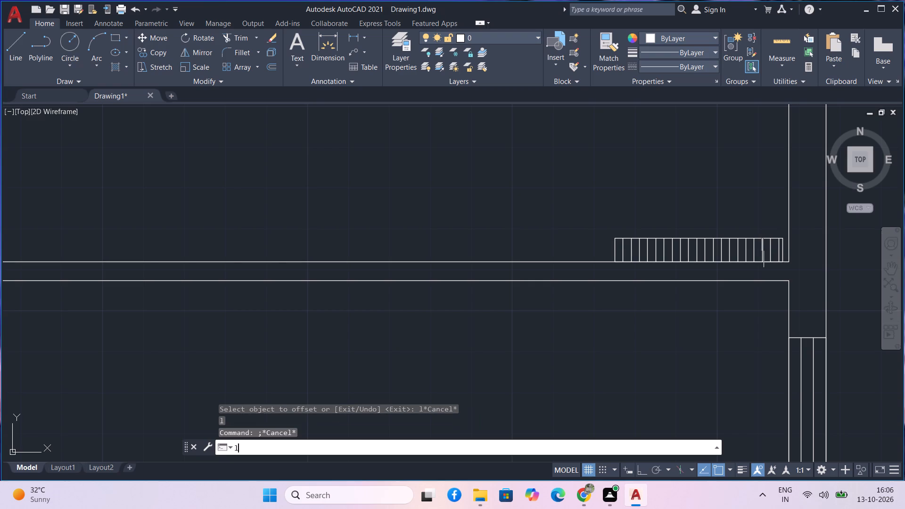
scroll(778, 254, "up", 3)
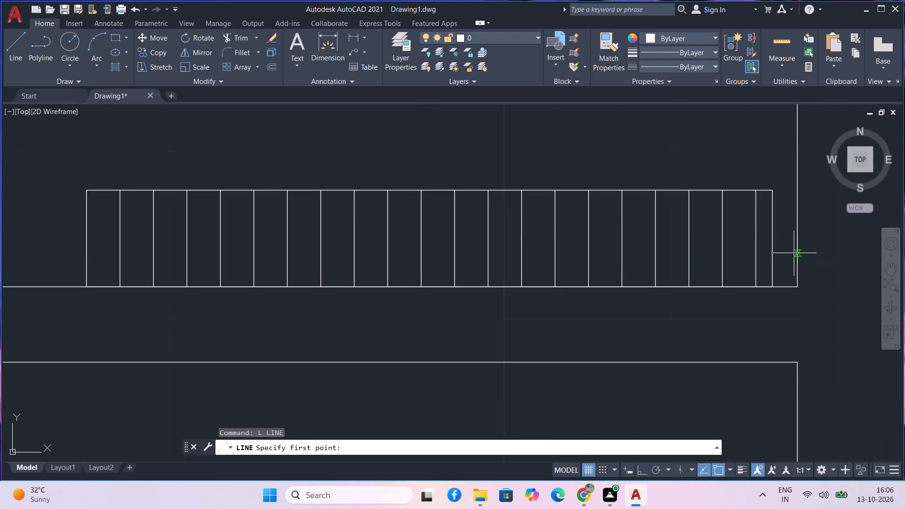
left_click(773, 246)
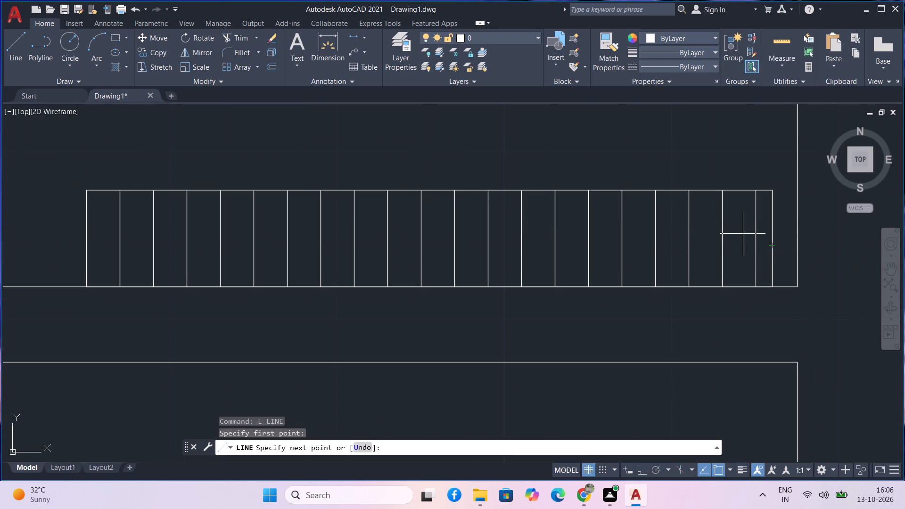
key("F8")
scroll(610, 229, "down", 1)
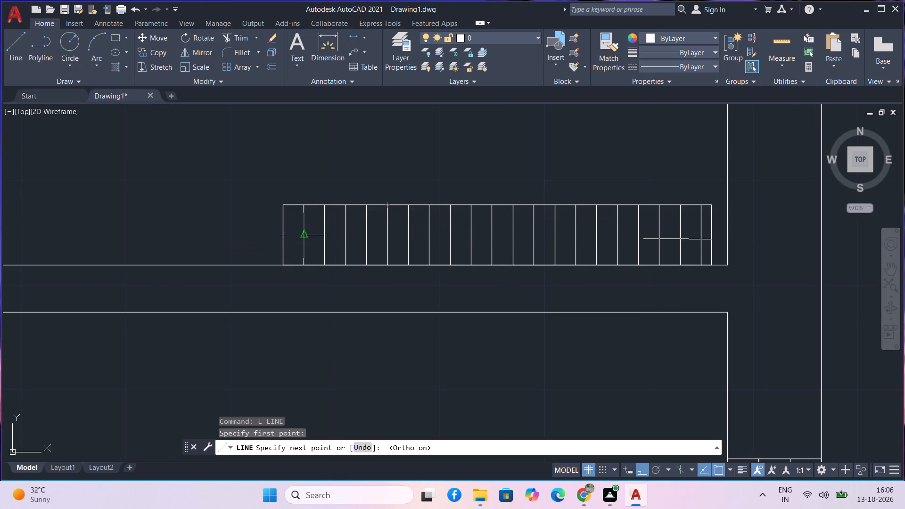
scroll(301, 233, "up", 1)
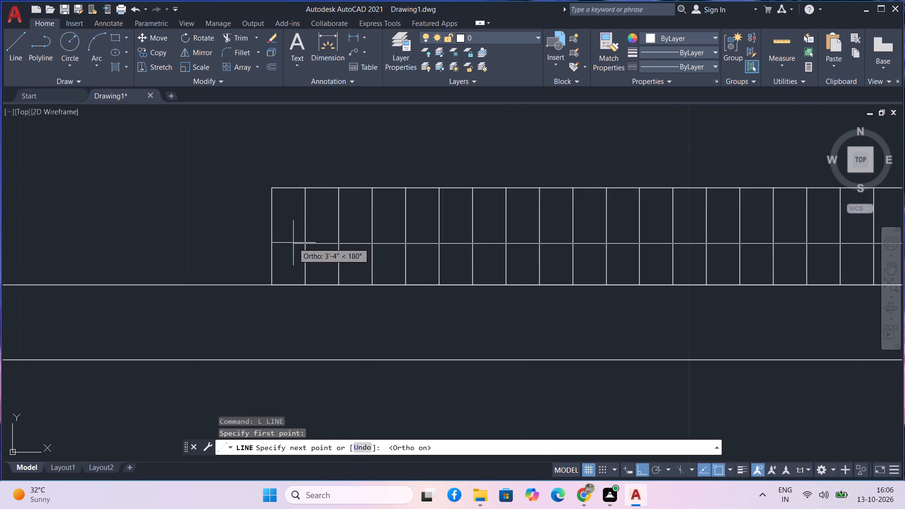
left_click(292, 243)
scroll(418, 261, "down", 1)
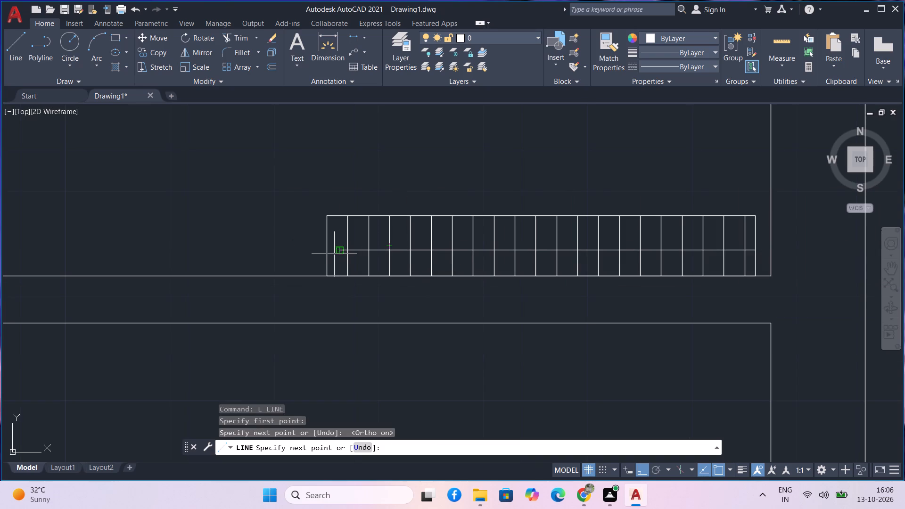
key("Return")
Trim off the short piece of the horizontal line between the last vertical slat and the rectangle's right edge.
scroll(738, 259, "up", 2)
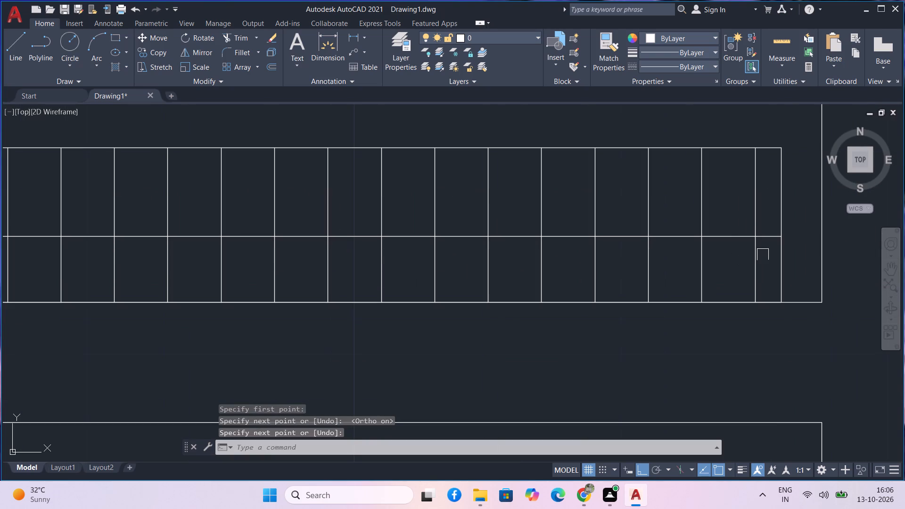
type("tr")
key("space")
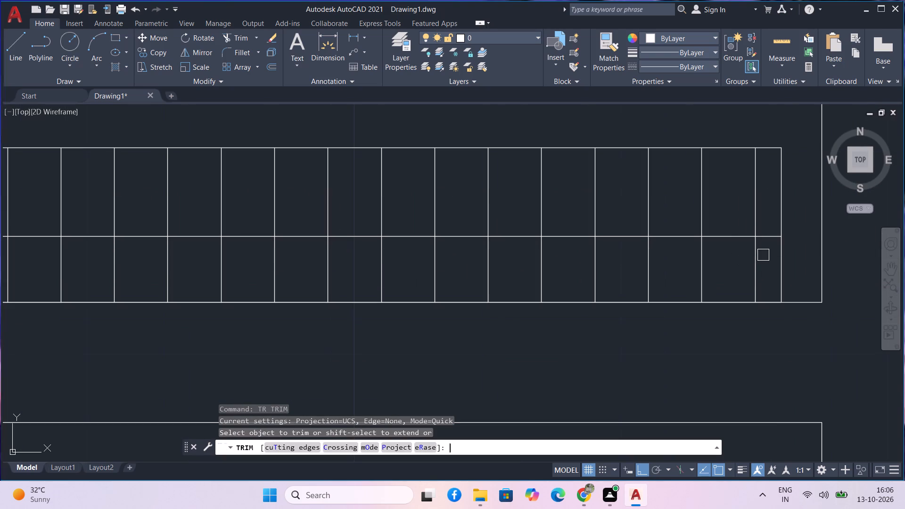
left_click(767, 234)
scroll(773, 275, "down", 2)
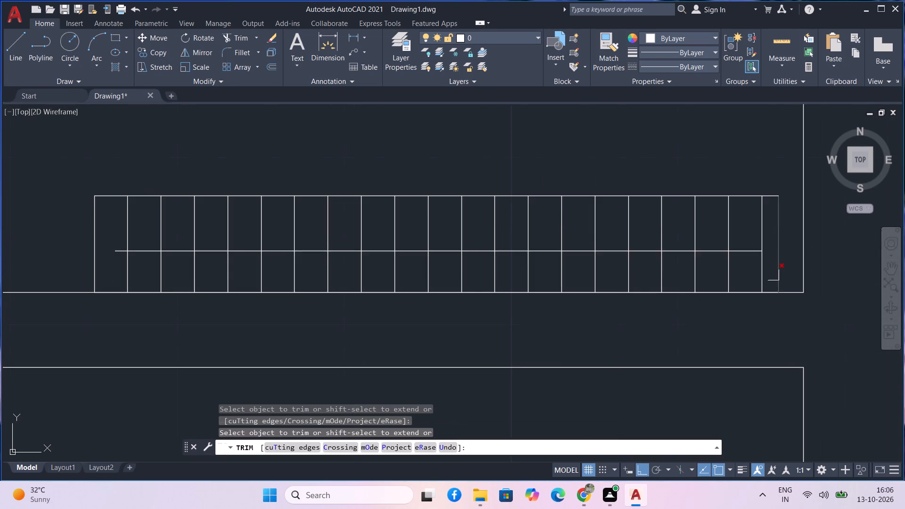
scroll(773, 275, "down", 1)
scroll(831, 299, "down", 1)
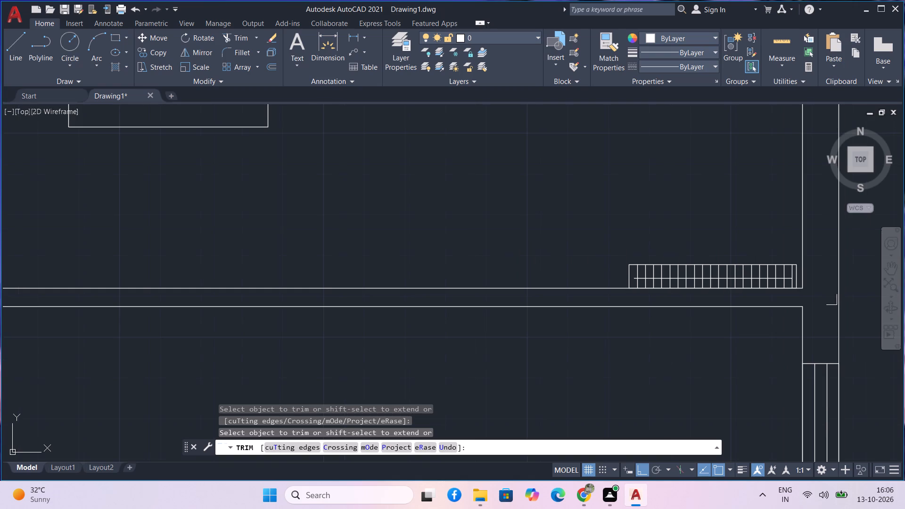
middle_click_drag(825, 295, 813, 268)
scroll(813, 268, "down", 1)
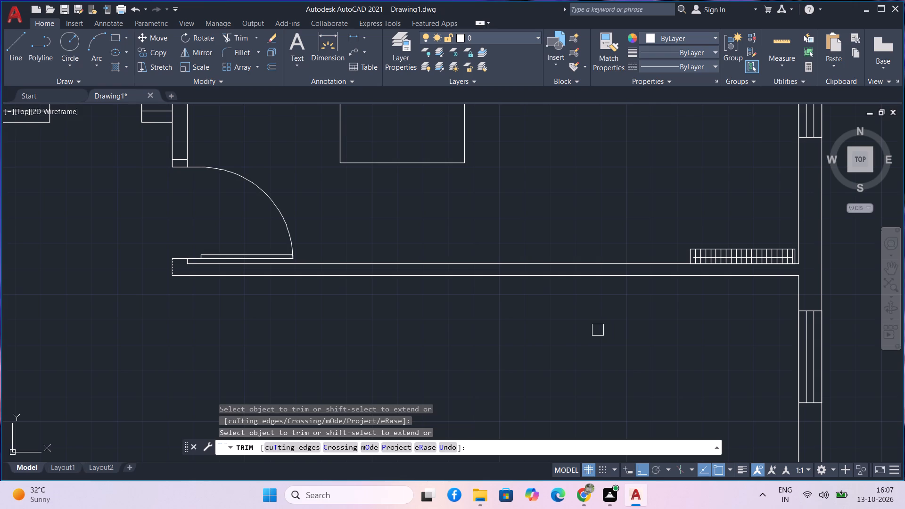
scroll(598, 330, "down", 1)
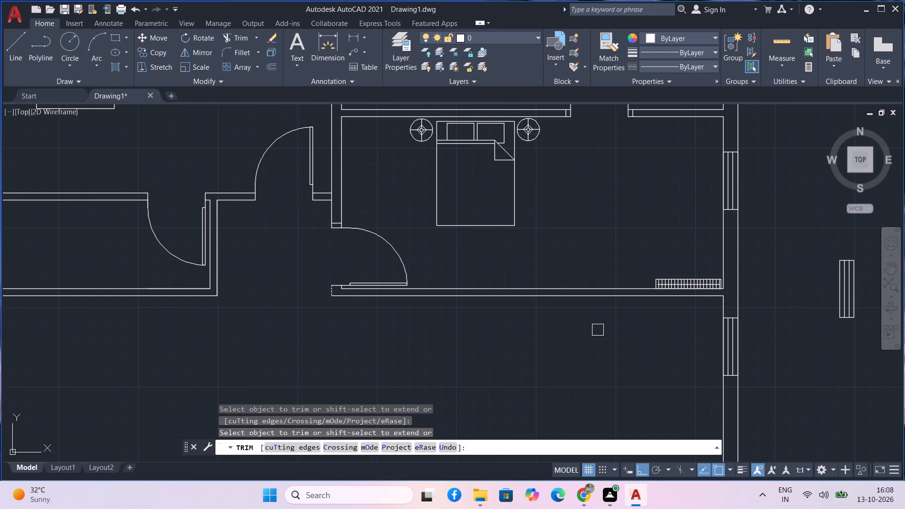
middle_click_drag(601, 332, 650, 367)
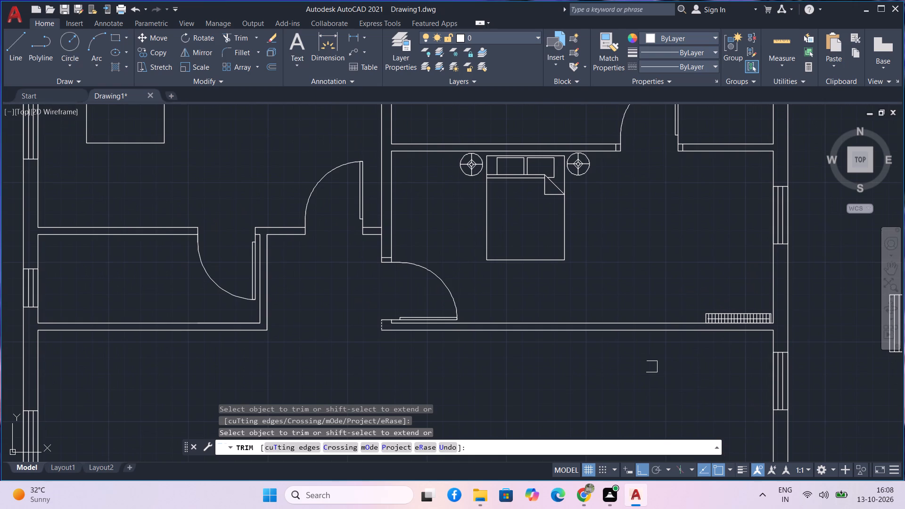
Draw a long, shallow rectangle in the left bedroom's bottom-left corner, lying along the inner face of its bottom wall.
scroll(651, 367, "down", 1)
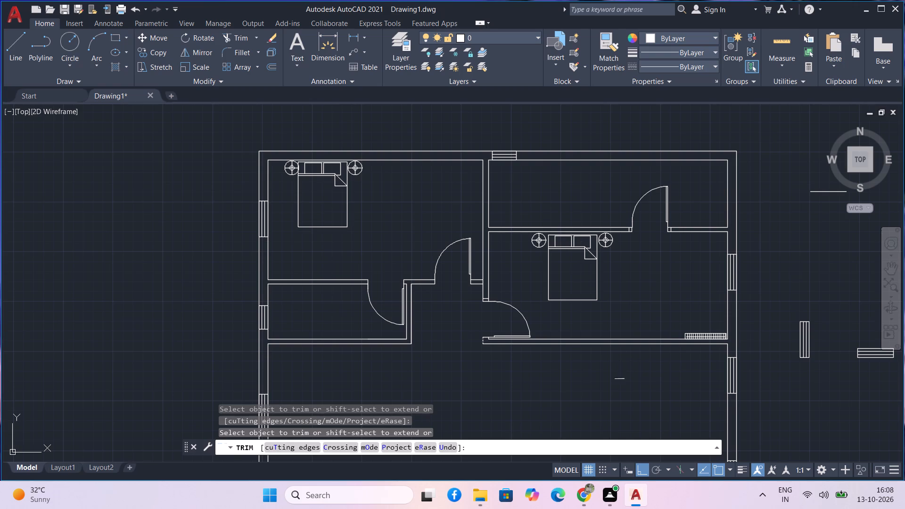
key("Escape")
type("rec")
key("space")
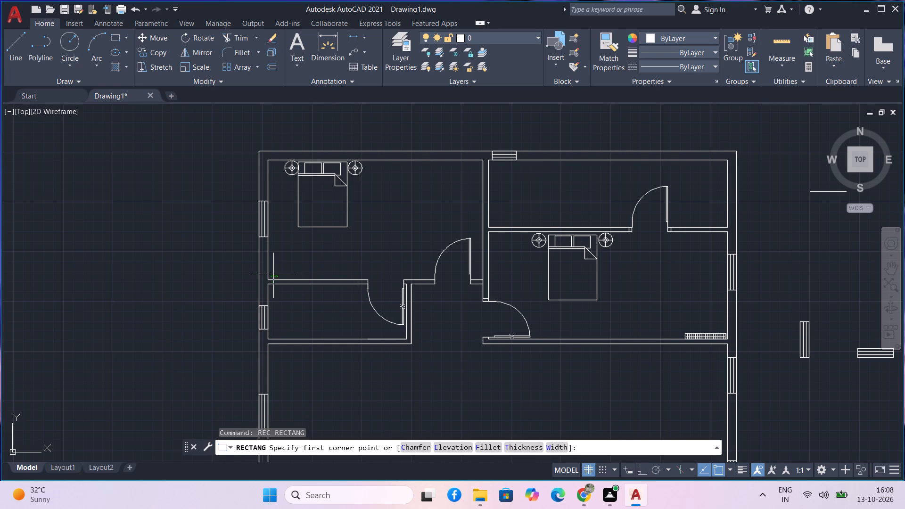
scroll(273, 275, "up", 2)
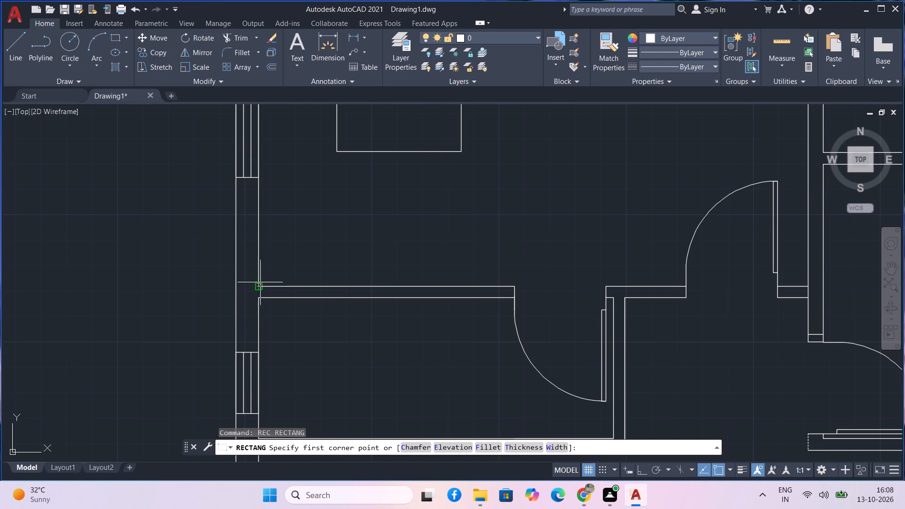
left_click(260, 283)
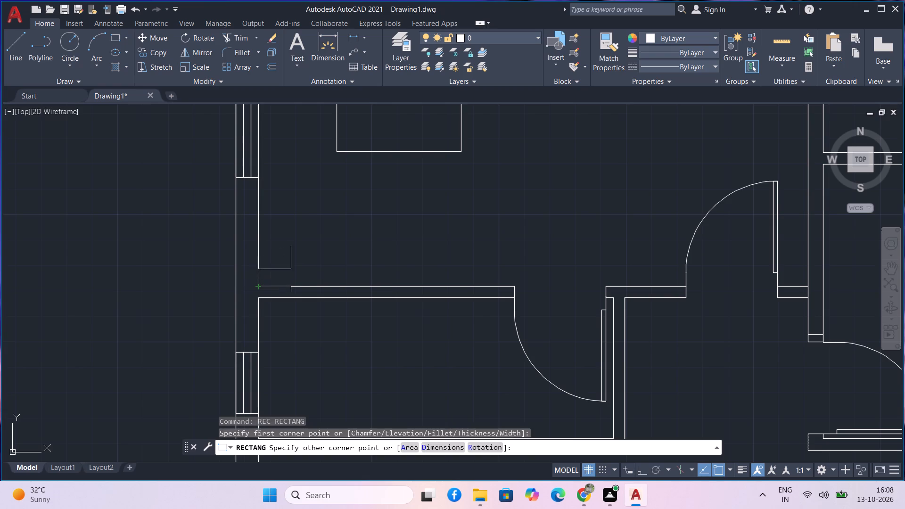
left_click(404, 267)
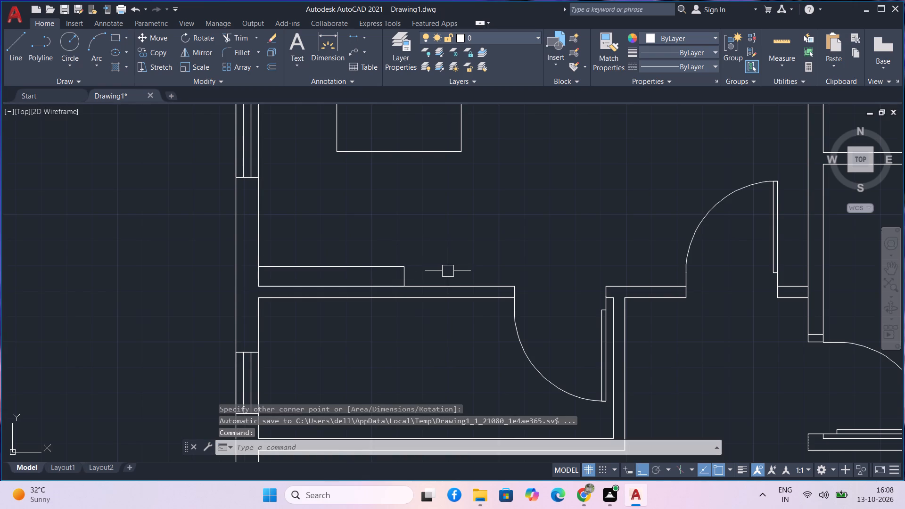
key("Escape")
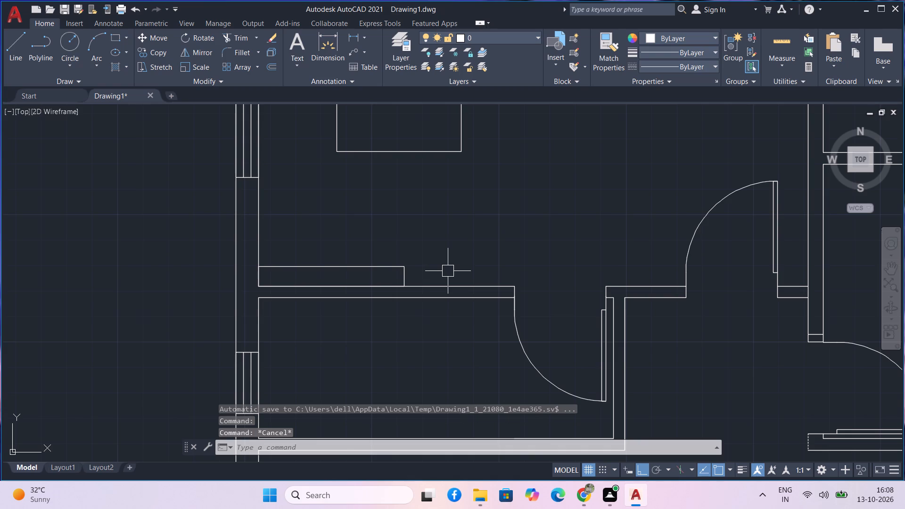
Explode the shallow rectangle on the left bedroom's bottom wall into separate lines.
left_click(417, 268)
left_click(382, 259)
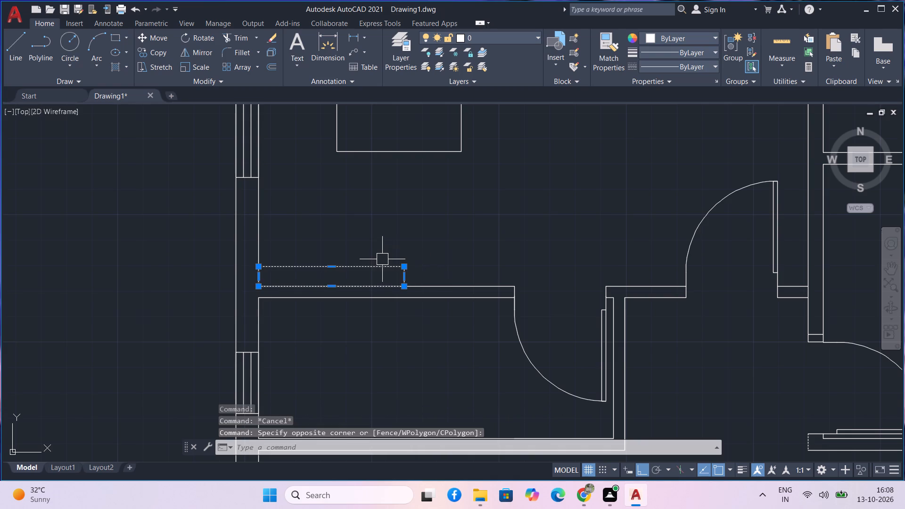
type("x")
key("space")
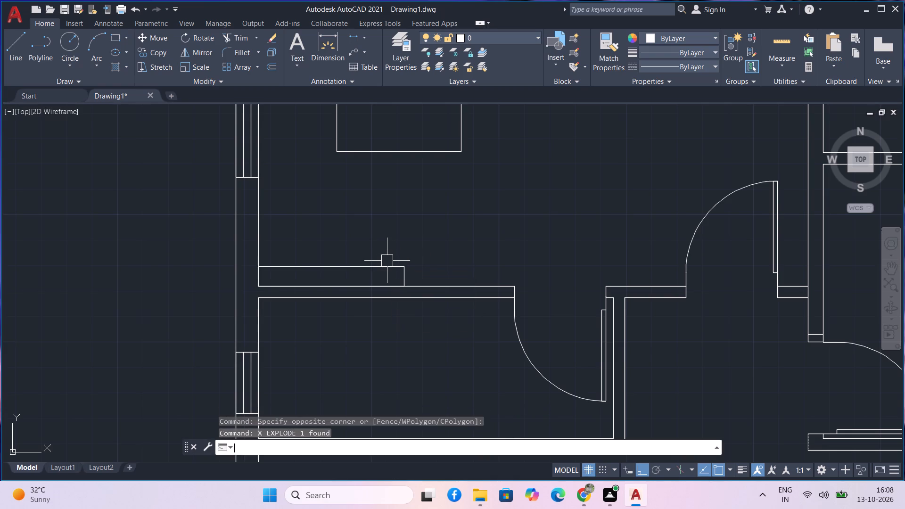
Offset the shallow rectangle's right edge repeatedly to the left at 2" spacing, filling the rectangle with evenly spaced vertical slats.
scroll(410, 277, "up", 1)
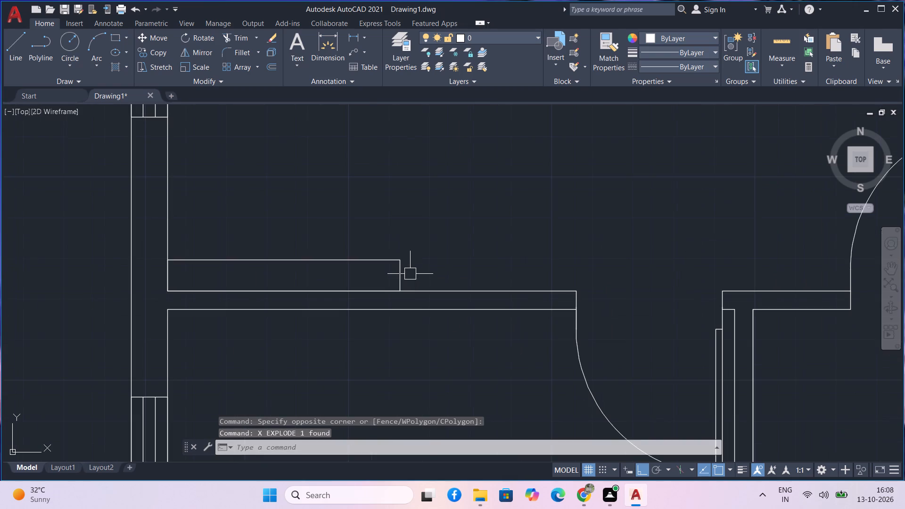
left_click(411, 271)
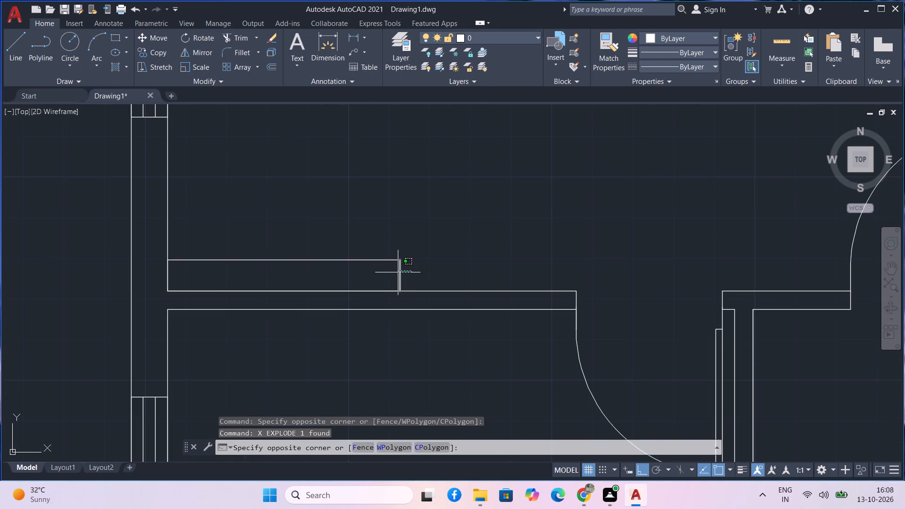
type("o")
key("space")
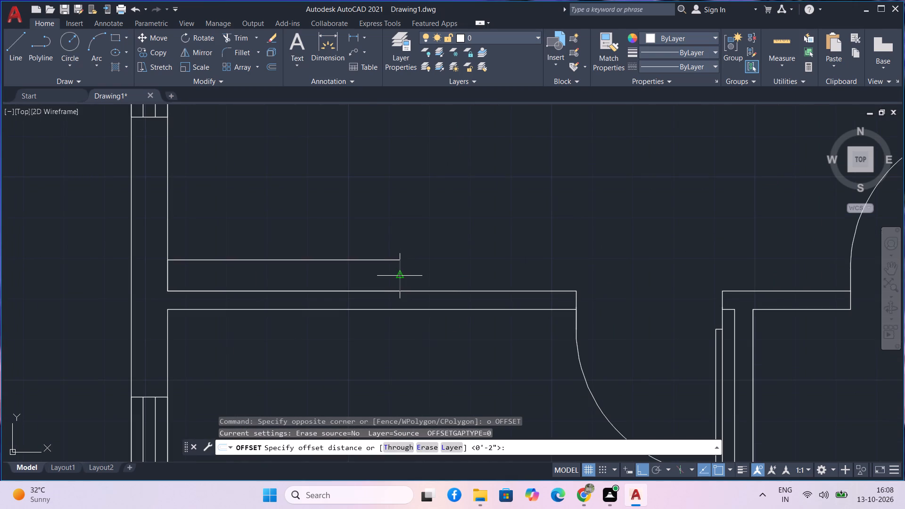
key("2")
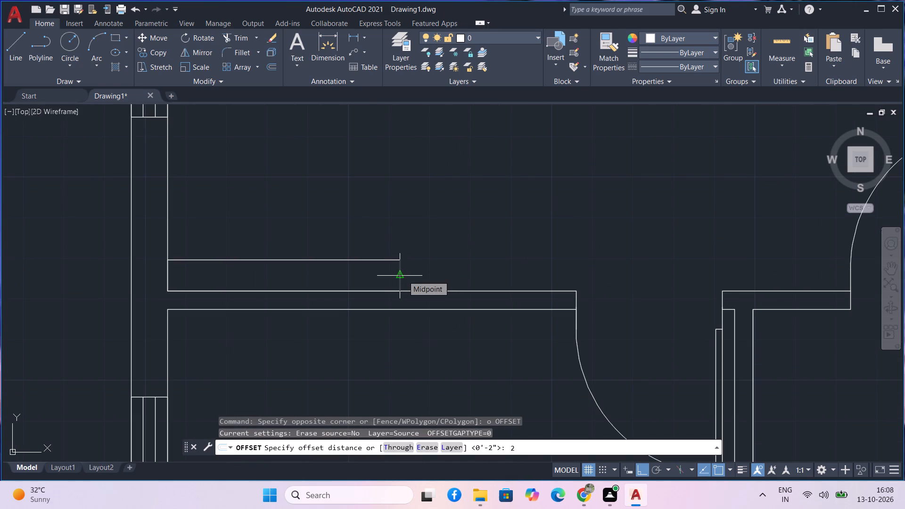
key("Return")
left_click(400, 274)
left_click(384, 277)
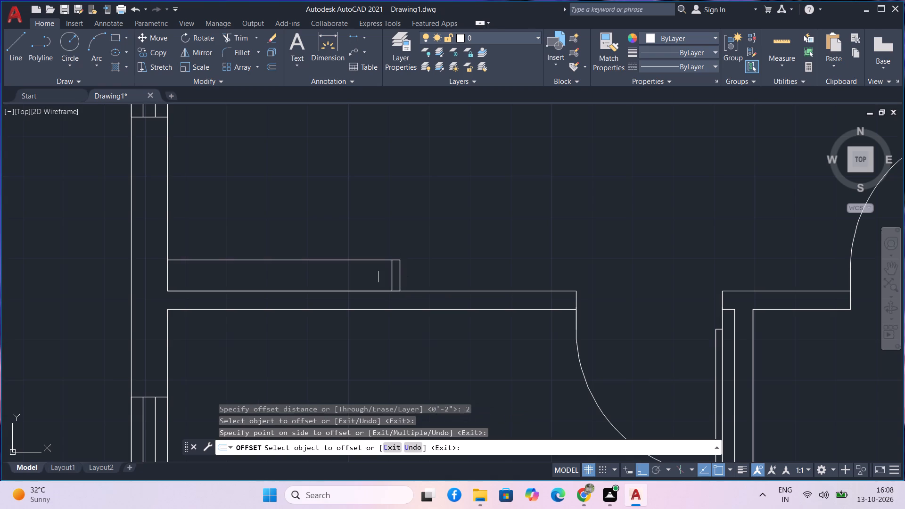
left_click(394, 275)
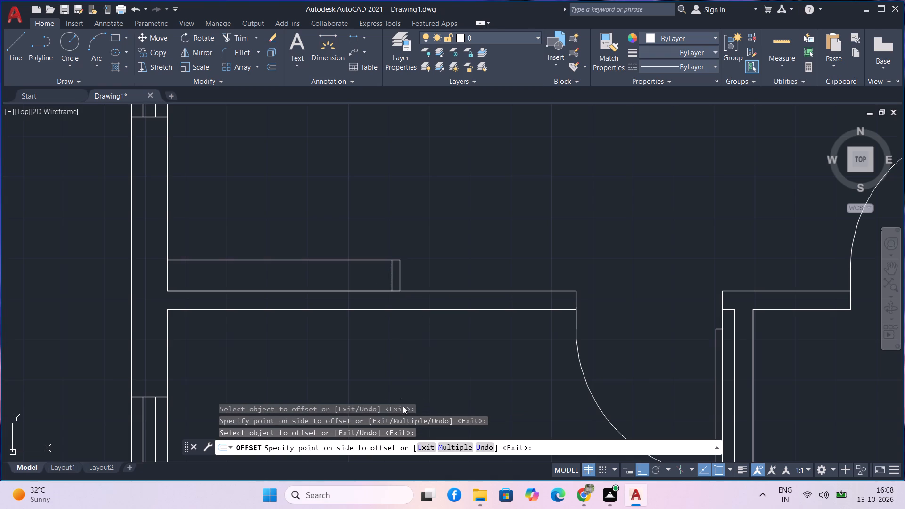
left_click(450, 443)
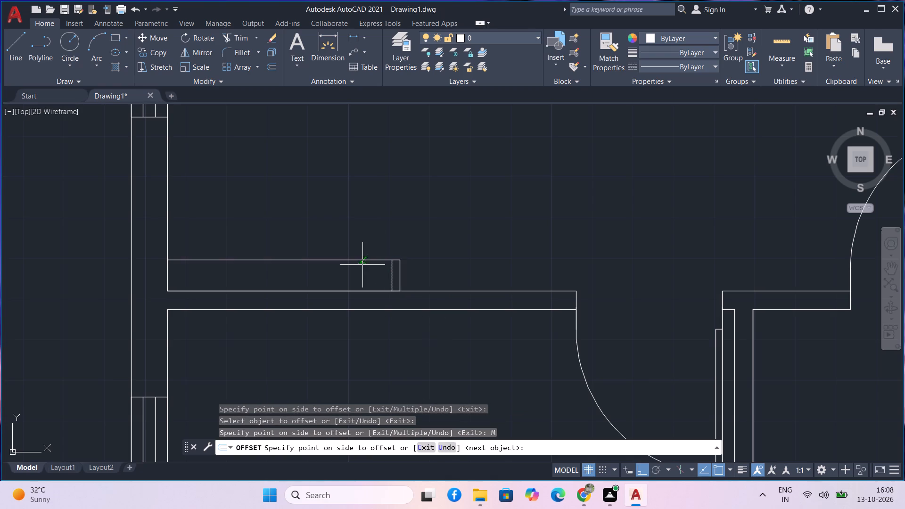
left_click(348, 272)
left_click(341, 273)
left_click(329, 281)
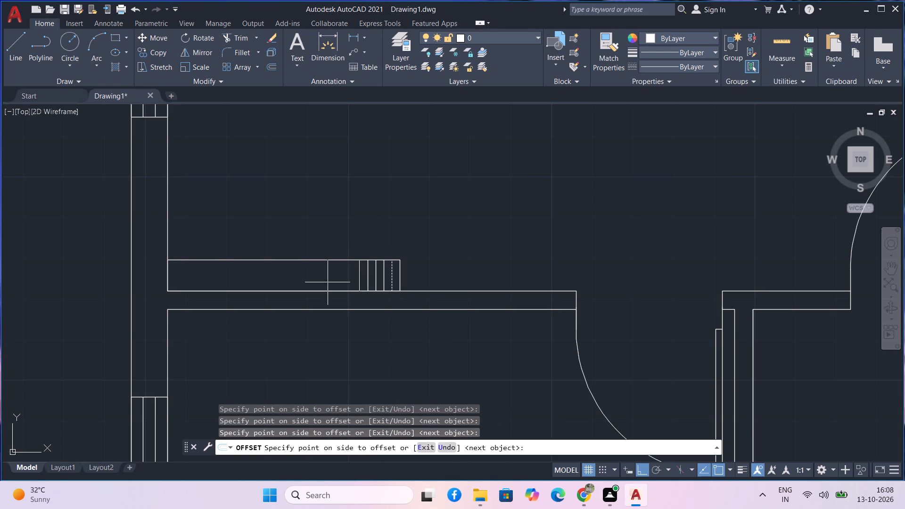
left_click(320, 279)
left_click(306, 279)
left_click(299, 279)
left_click(301, 276)
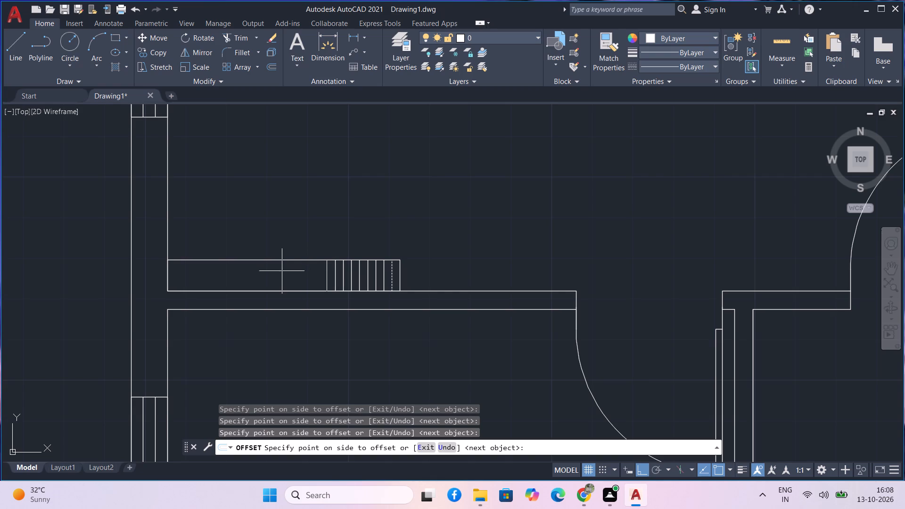
left_click(314, 279)
left_click(289, 279)
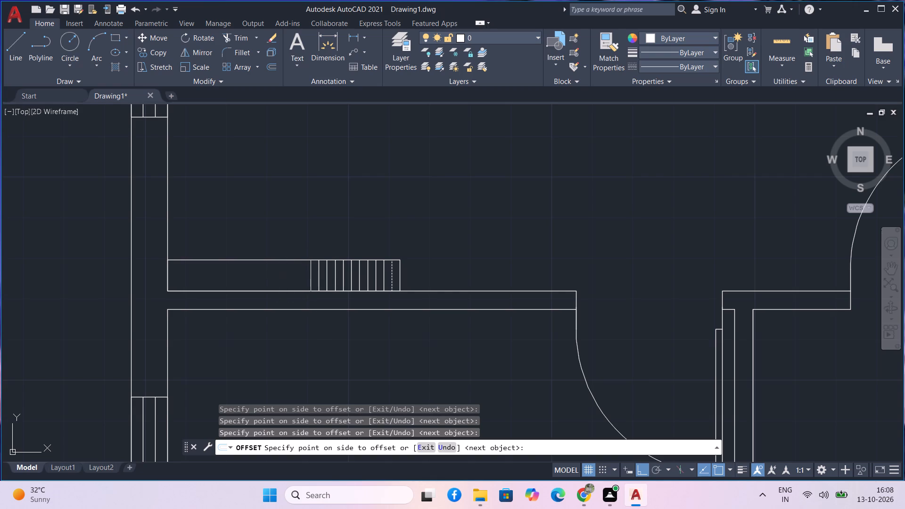
left_click(272, 279)
left_click(271, 277)
left_click(264, 275)
left_click(253, 276)
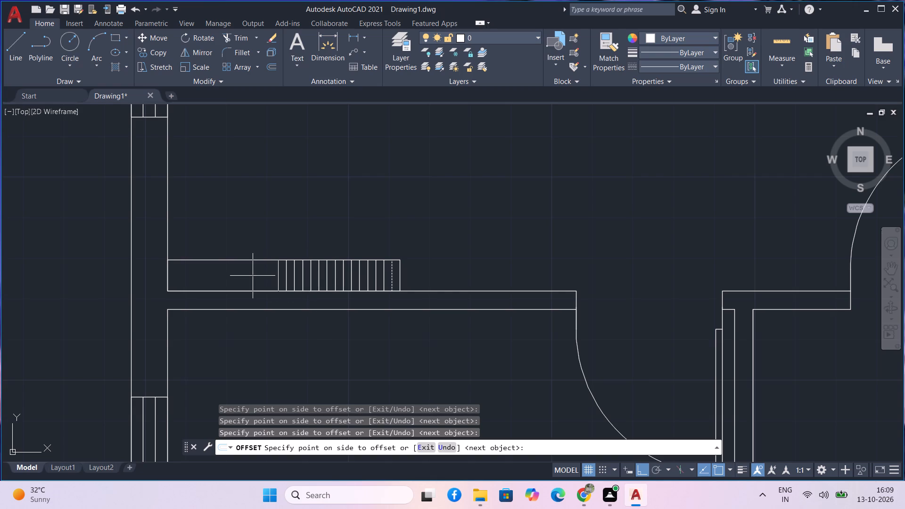
left_click(253, 276)
left_click(243, 275)
left_click(243, 275)
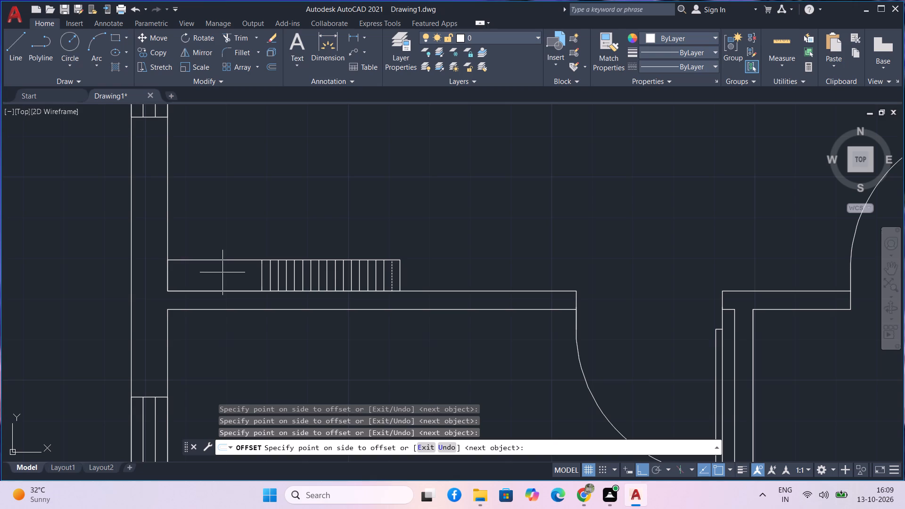
left_click(222, 272)
left_click(218, 272)
left_click(215, 272)
left_click(209, 272)
double_click(201, 271)
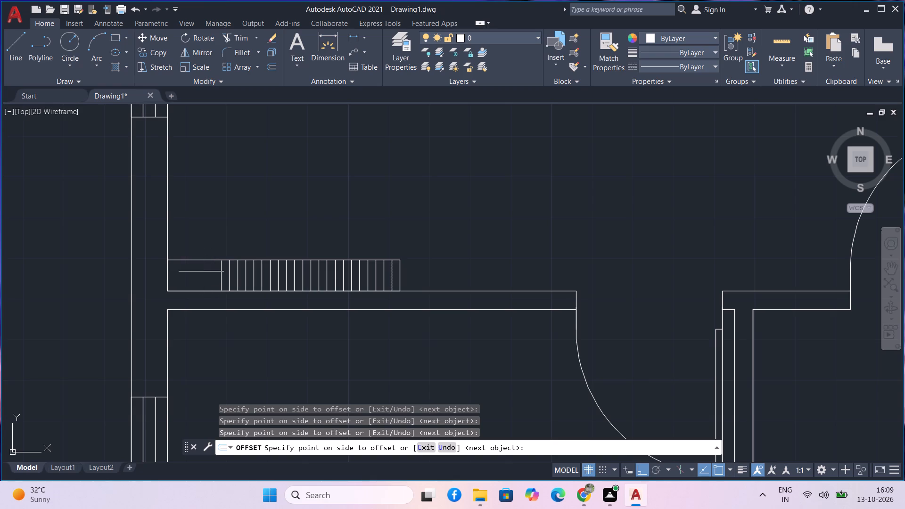
double_click(192, 271)
left_click(189, 271)
left_click_drag(189, 271, 185, 271)
left_click(185, 271)
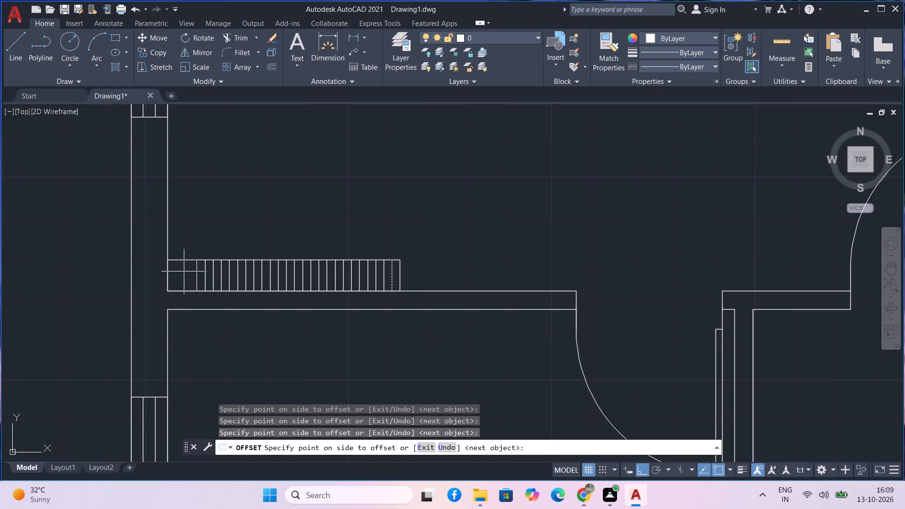
left_click(184, 271)
left_click(175, 271)
left_click(175, 271)
left_click(157, 278)
left_click(118, 278)
key("Return")
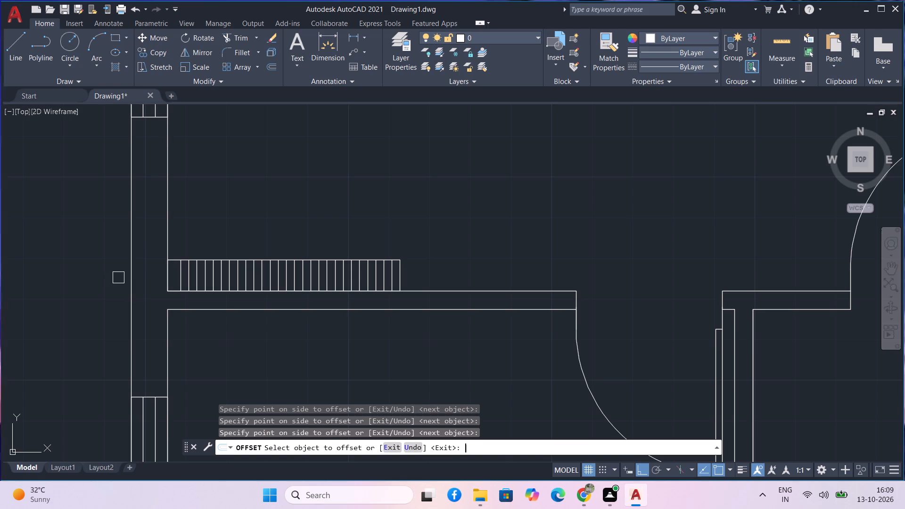
type("l")
key("space")
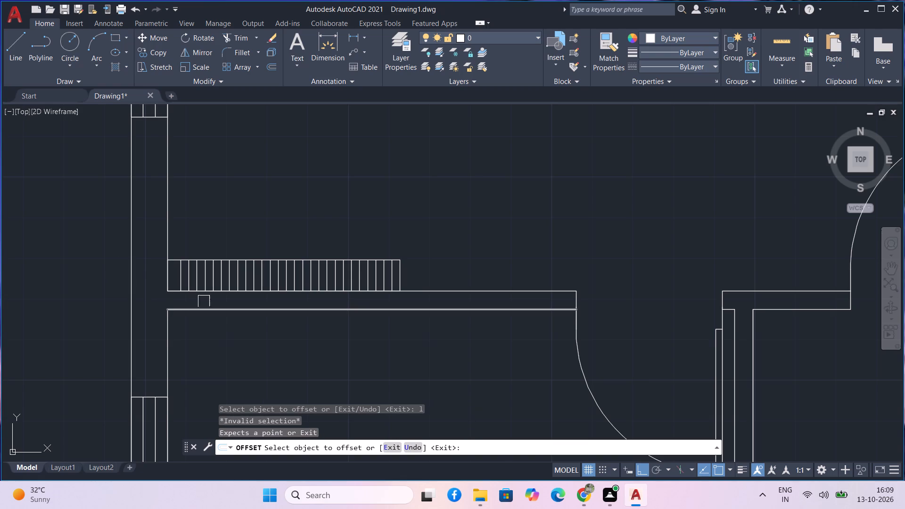
key("Escape")
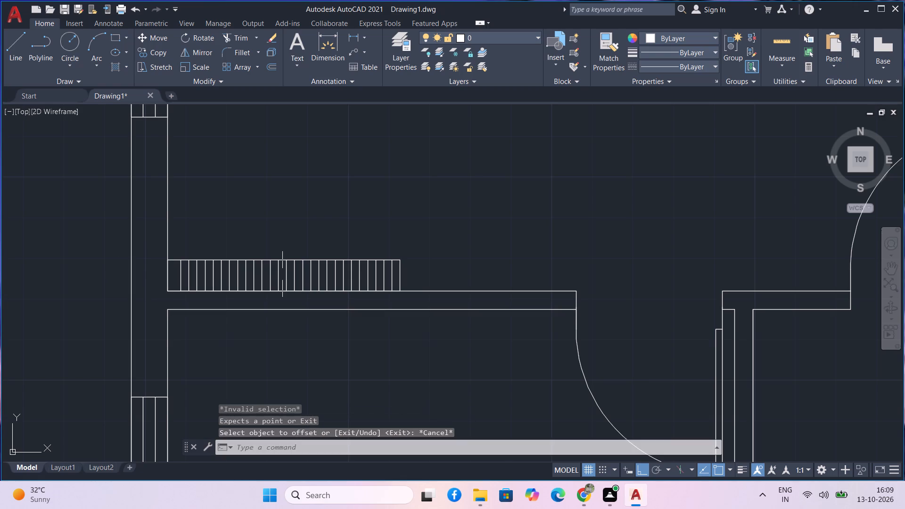
Draw a horizontal line at mid-height through the slats, from the rightmost inner slat's midpoint to the leftmost inner slat.
type("l")
key("space")
scroll(369, 270, "up", 1)
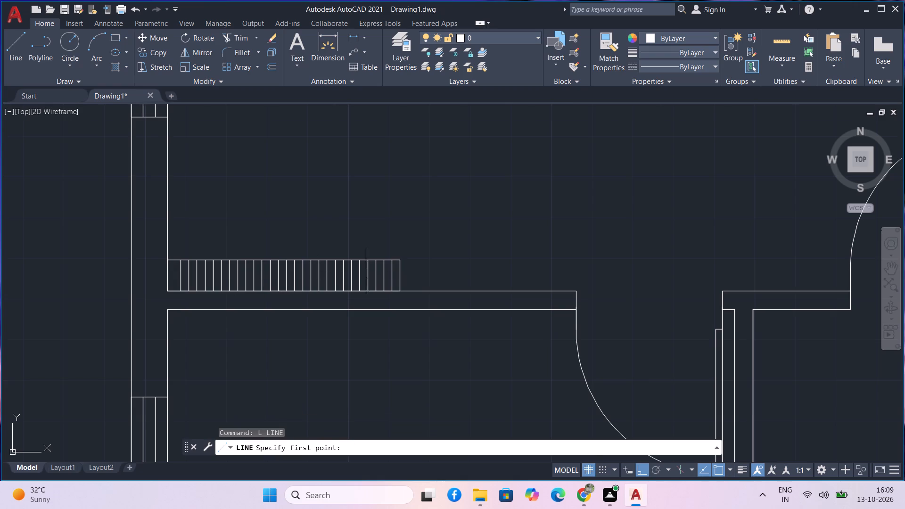
left_click(406, 278)
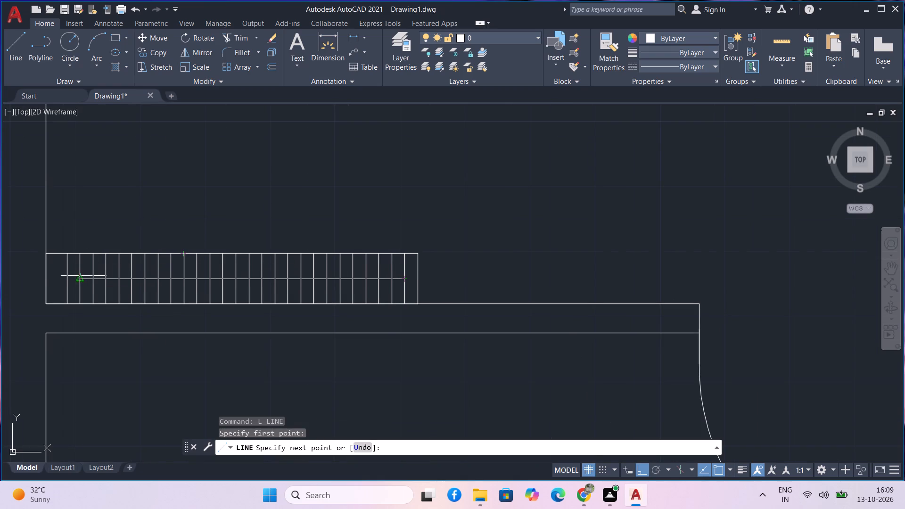
left_click(67, 280)
key("space")
Draw a tall, narrow rectangle in the left bedroom's top-right corner, lying along the inner face of its right wall.
scroll(196, 241, "down", 1)
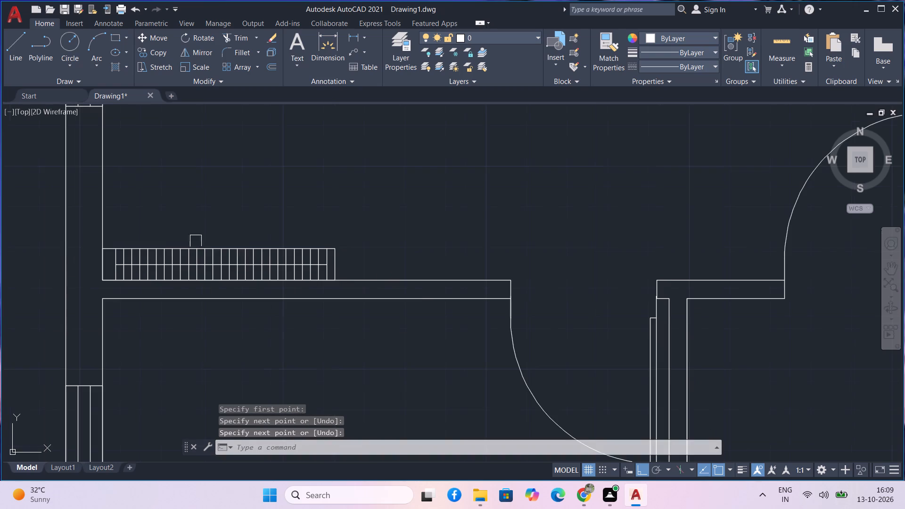
scroll(237, 247, "down", 1)
middle_click_drag(292, 331, 287, 265)
scroll(287, 265, "down", 1)
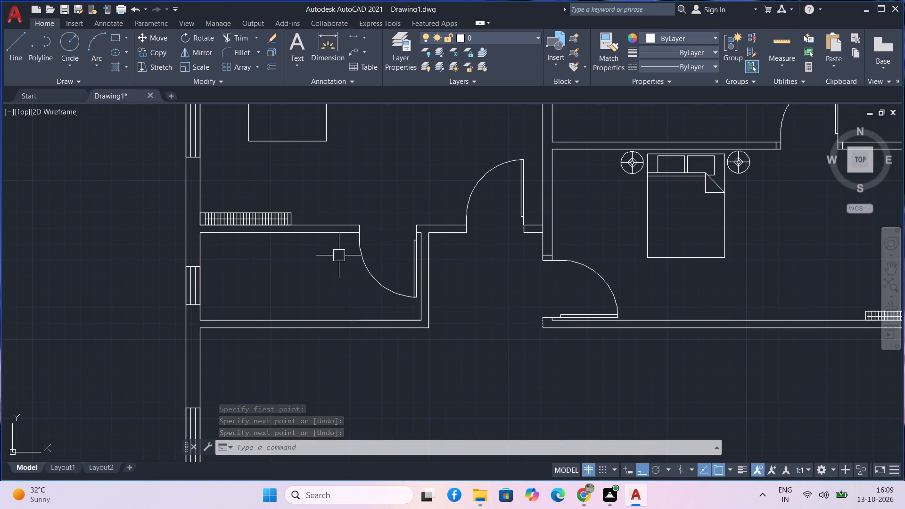
middle_click_drag(354, 249, 362, 313)
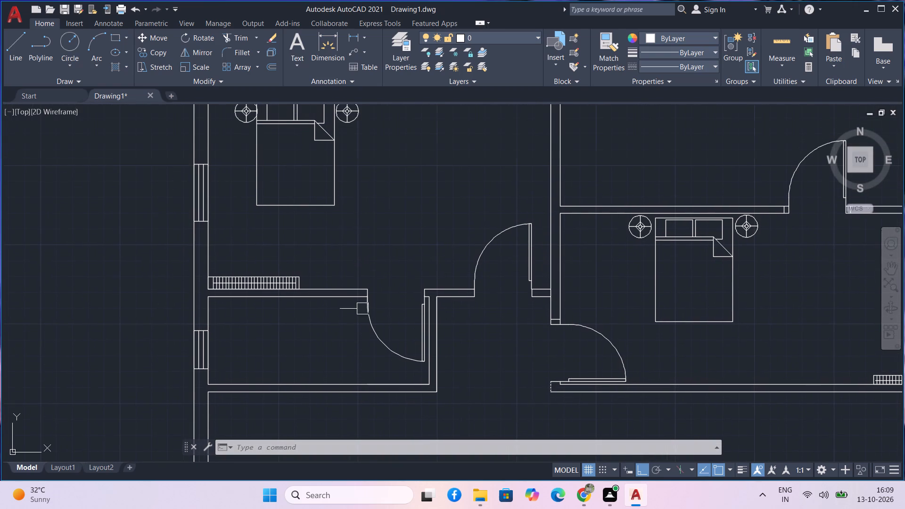
middle_click_drag(393, 195, 382, 260)
type("re")
scroll(382, 261, "down", 1)
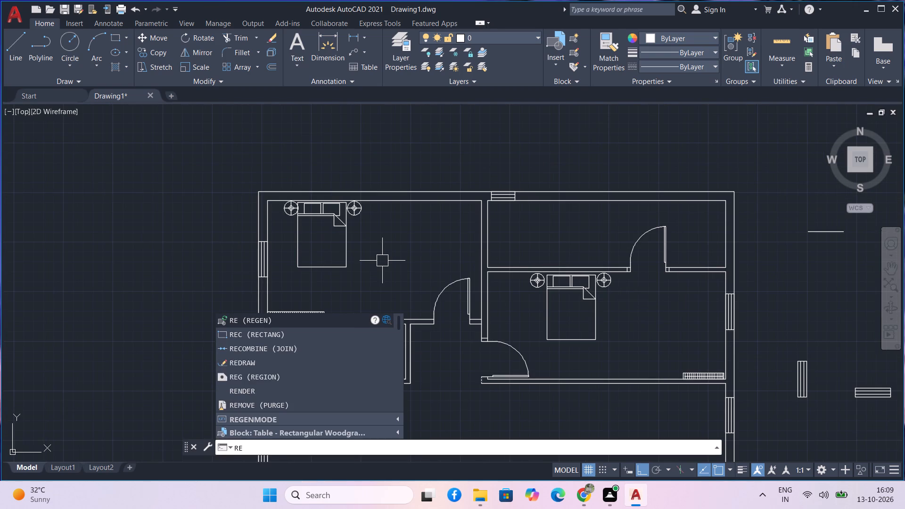
type("c")
key("space")
scroll(455, 228, "up", 2)
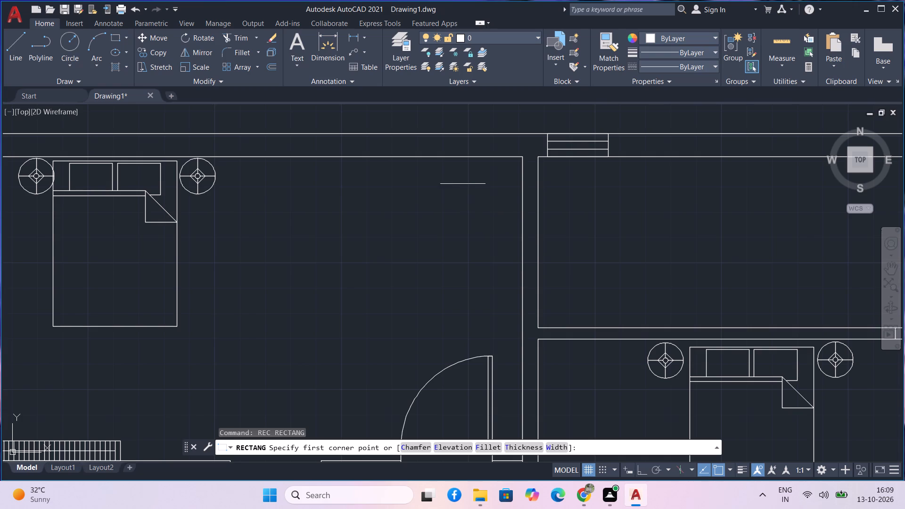
left_click(523, 159)
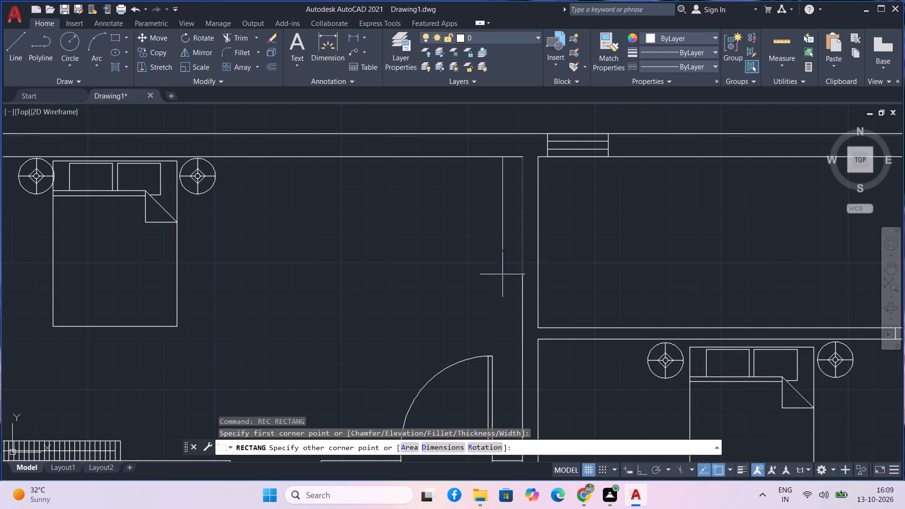
left_click(493, 303)
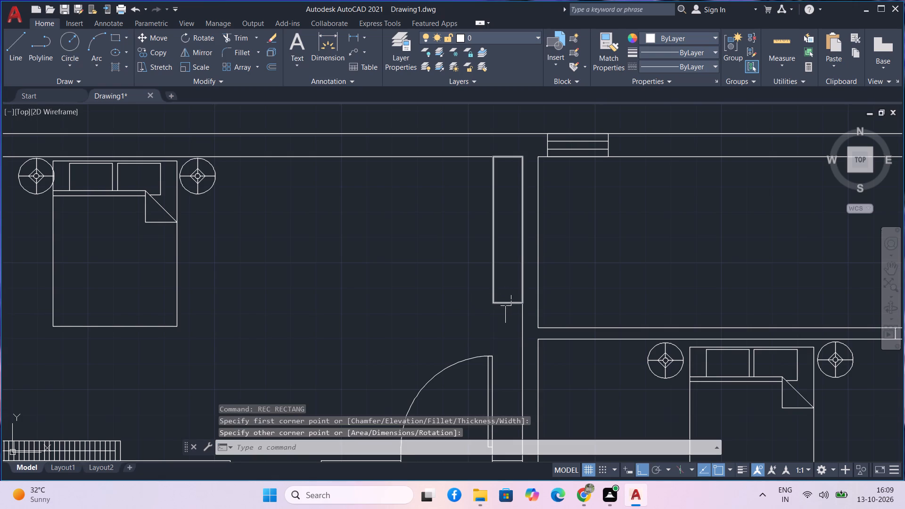
Explode the narrow rectangle on the left bedroom's right wall into separate lines.
left_click(503, 302)
type("x")
key("space")
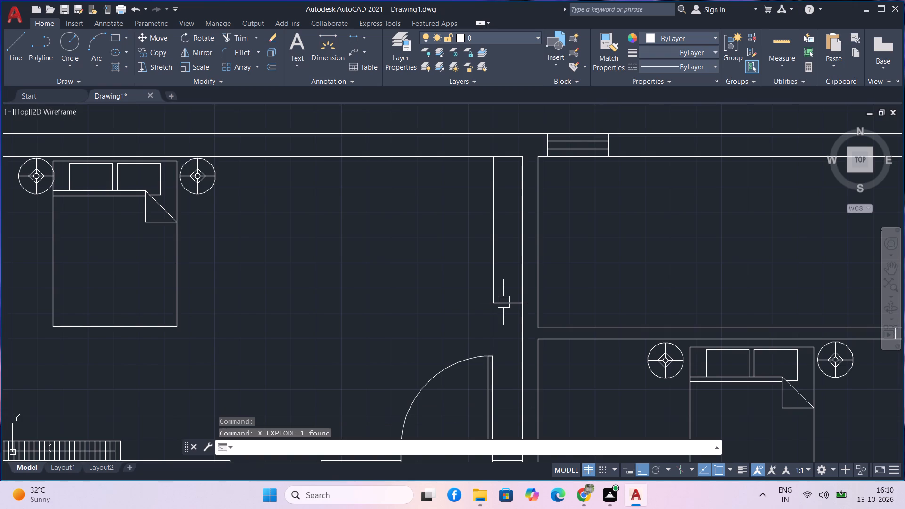
Offset the narrow rectangle's bottom edge repeatedly upward at 1" spacing, filling the rectangle with evenly spaced horizontal slats.
type("o 1")
key("Return")
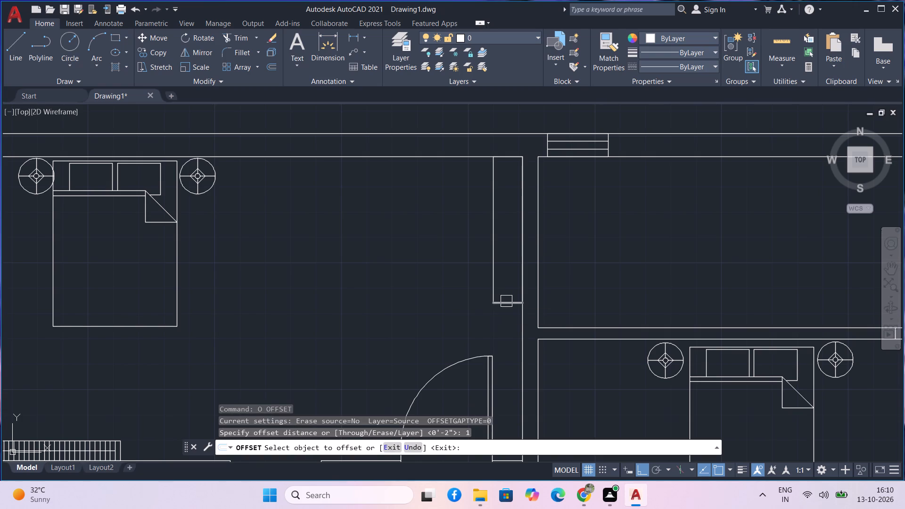
left_click(506, 301)
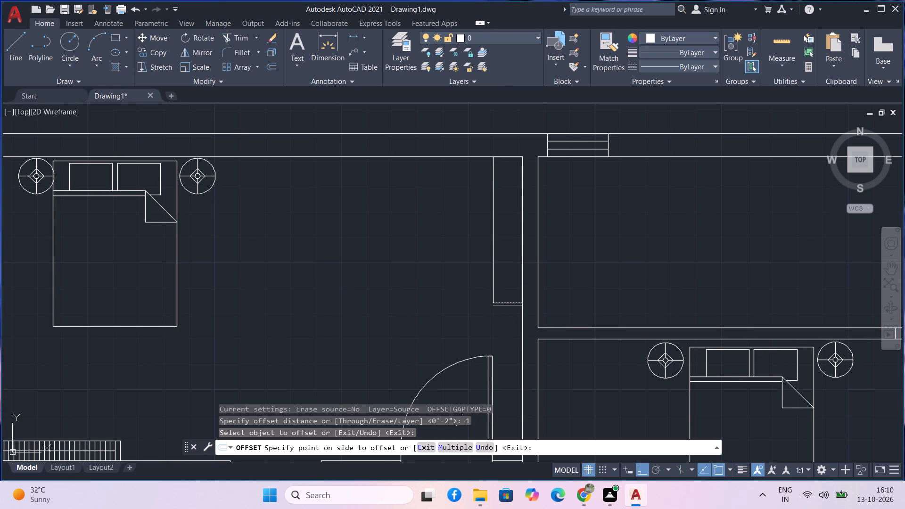
left_click(458, 448)
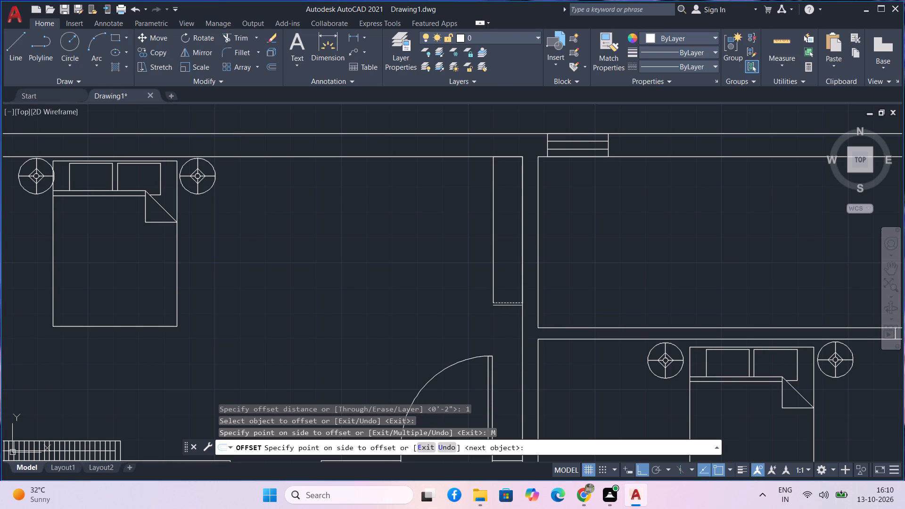
left_click(509, 266)
left_click(505, 242)
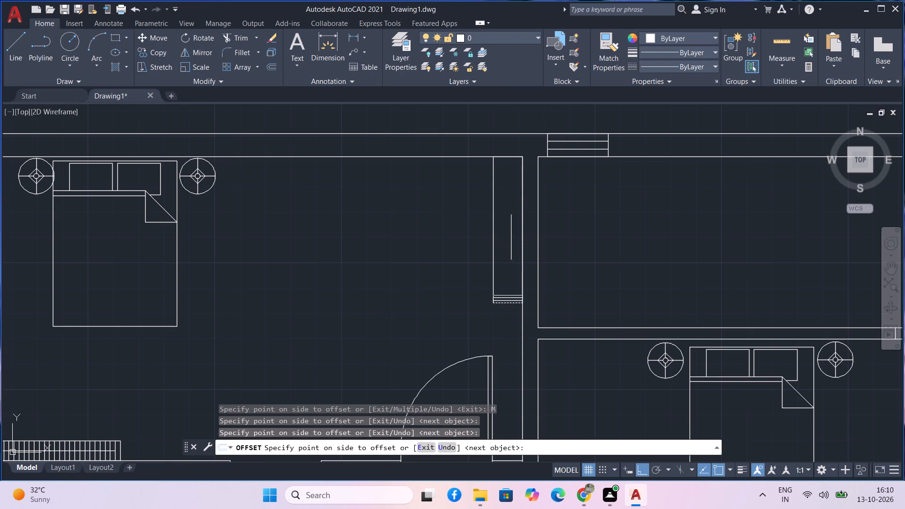
left_click(514, 227)
left_click(506, 205)
left_click(509, 204)
left_click(509, 204)
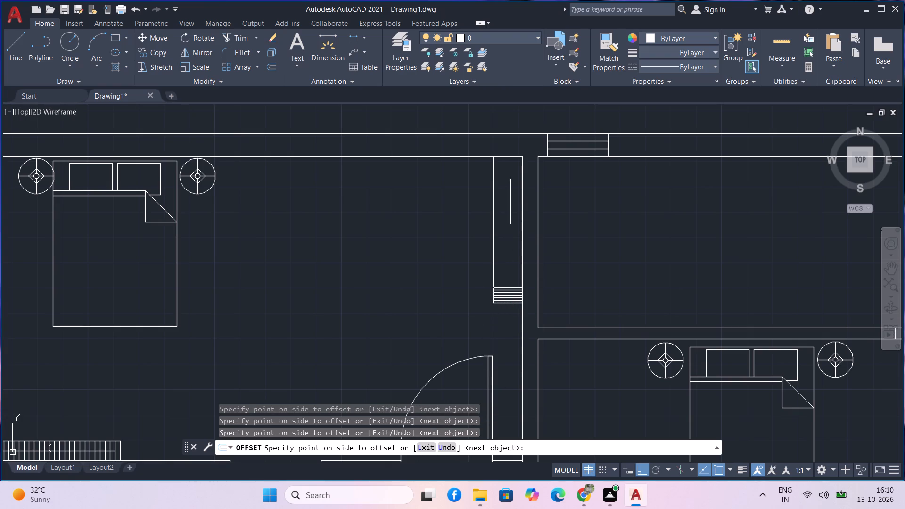
left_click(510, 197)
double_click(504, 192)
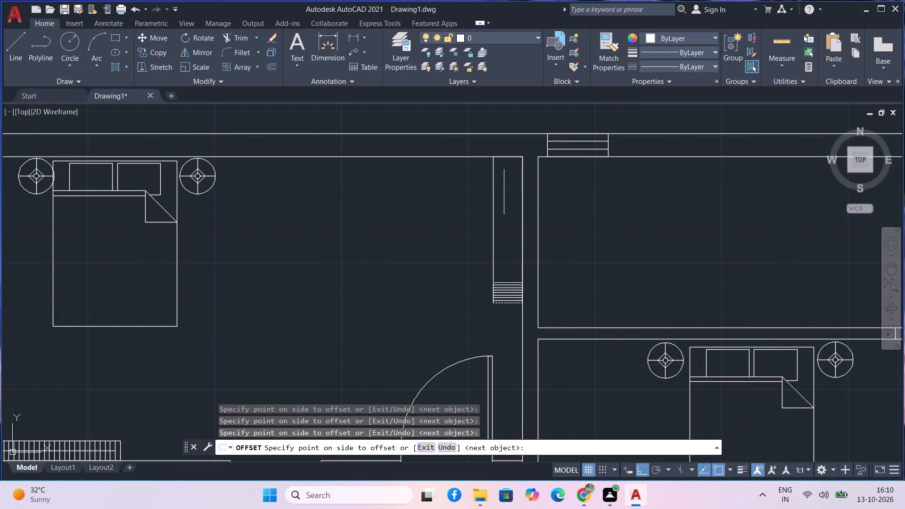
triple_click(503, 184)
triple_click(503, 184)
triple_click(503, 184)
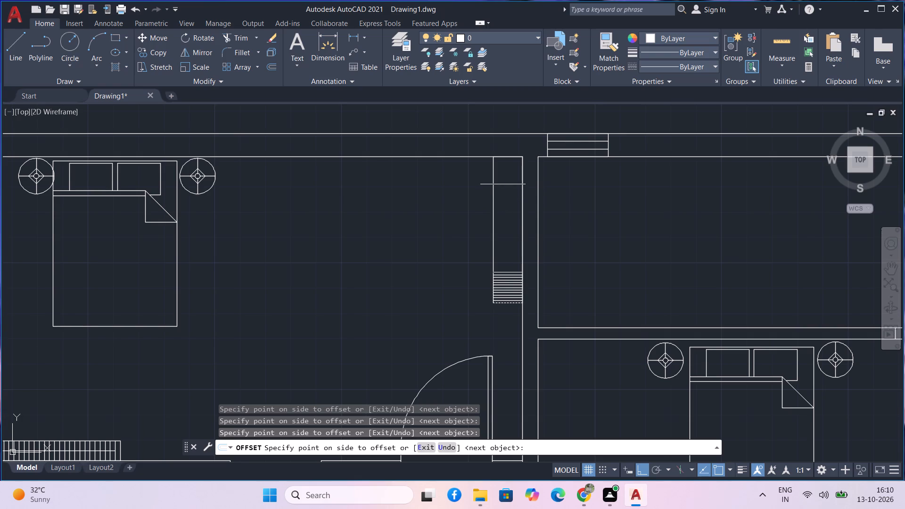
triple_click(503, 184)
triple_click(503, 184)
triple_click(503, 184)
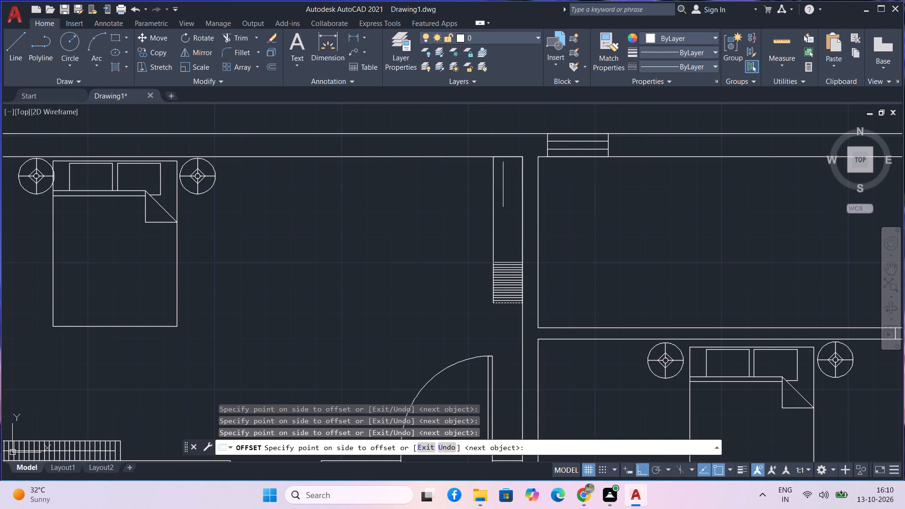
triple_click(503, 184)
triple_click(503, 184)
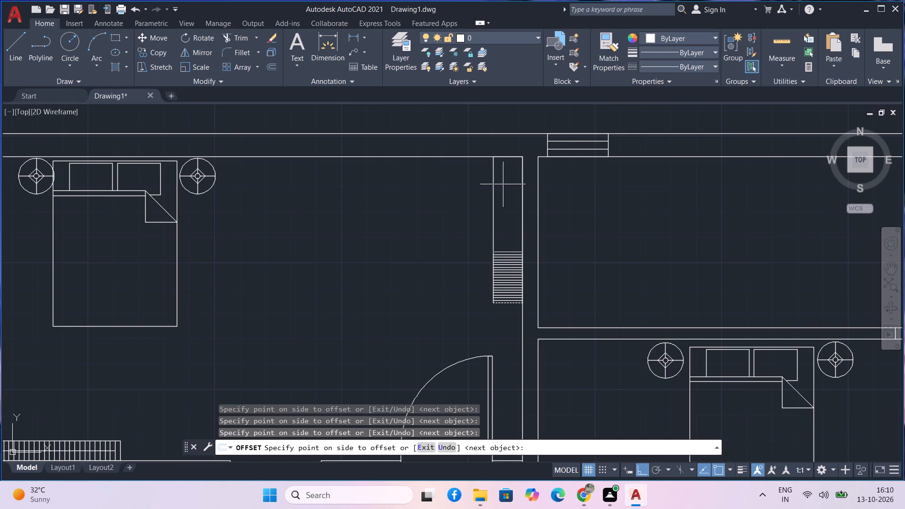
triple_click(503, 184)
triple_click(503, 184)
double_click(503, 184)
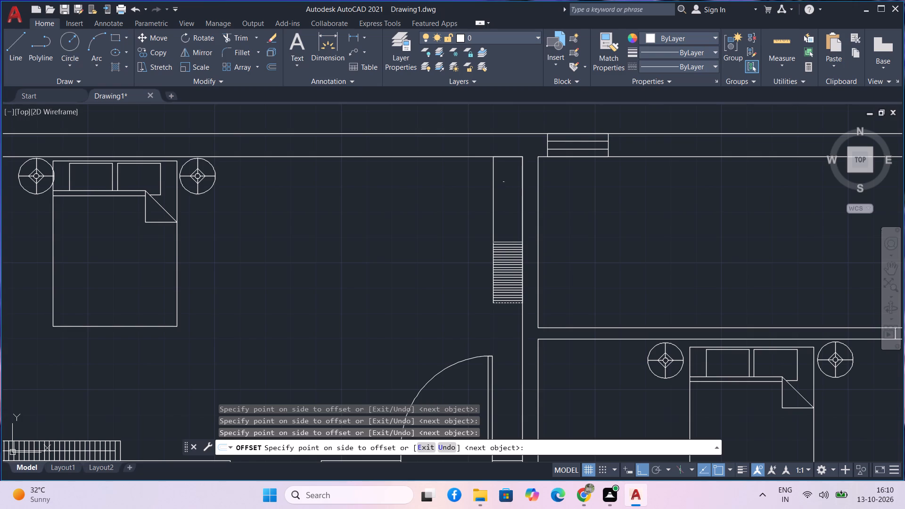
triple_click(504, 181)
triple_click(504, 181)
triple_click(504, 181)
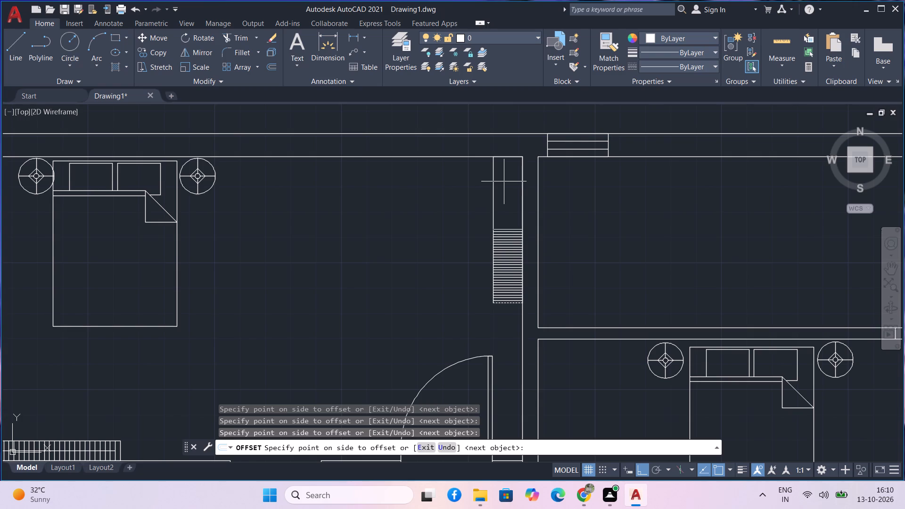
triple_click(504, 181)
triple_click(504, 181)
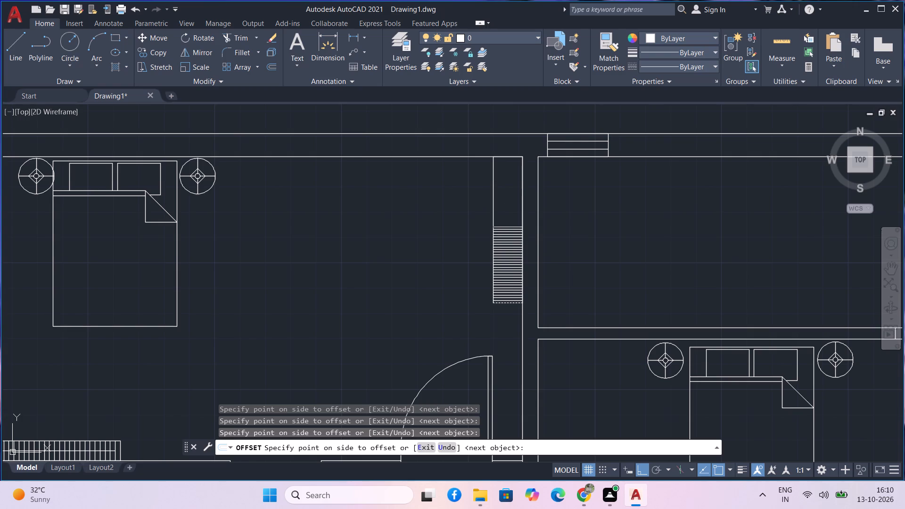
triple_click(504, 179)
left_click(504, 179)
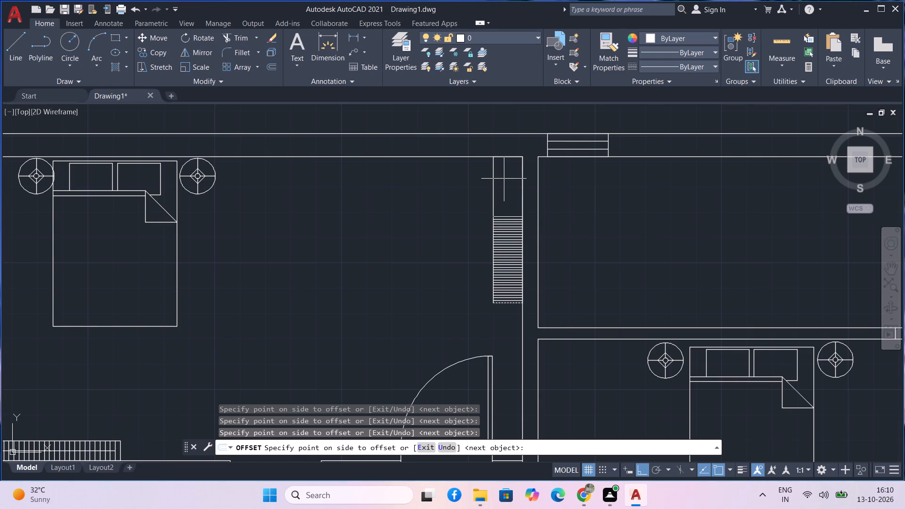
triple_click(504, 179)
triple_click(504, 179)
triple_click(504, 179)
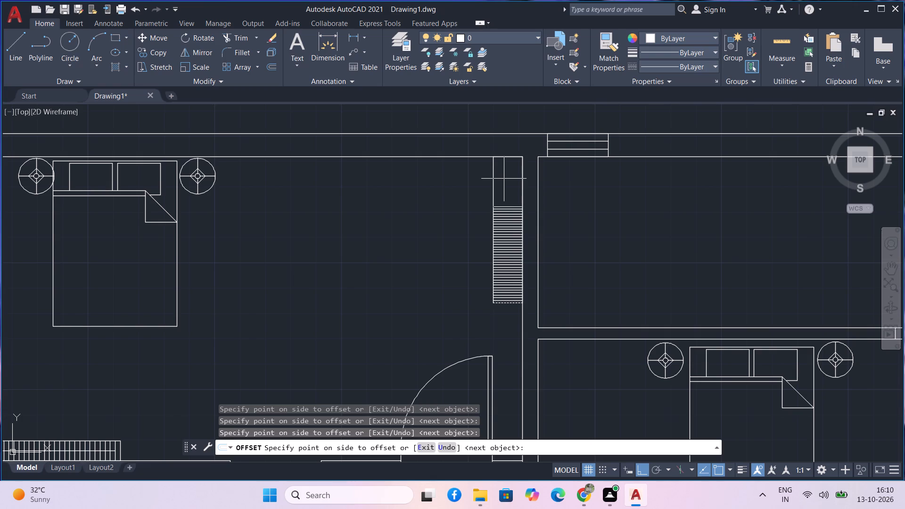
triple_click(504, 179)
triple_click(504, 179)
triple_click(504, 179)
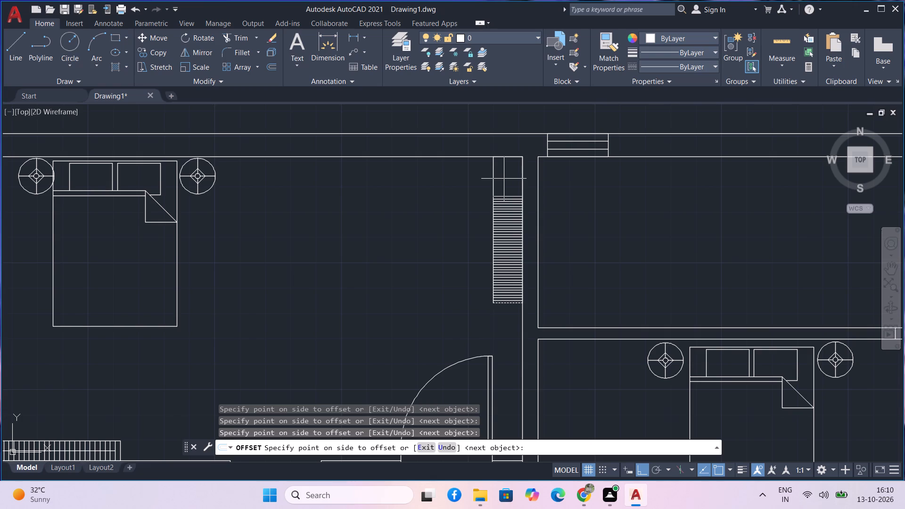
triple_click(504, 179)
triple_click(504, 178)
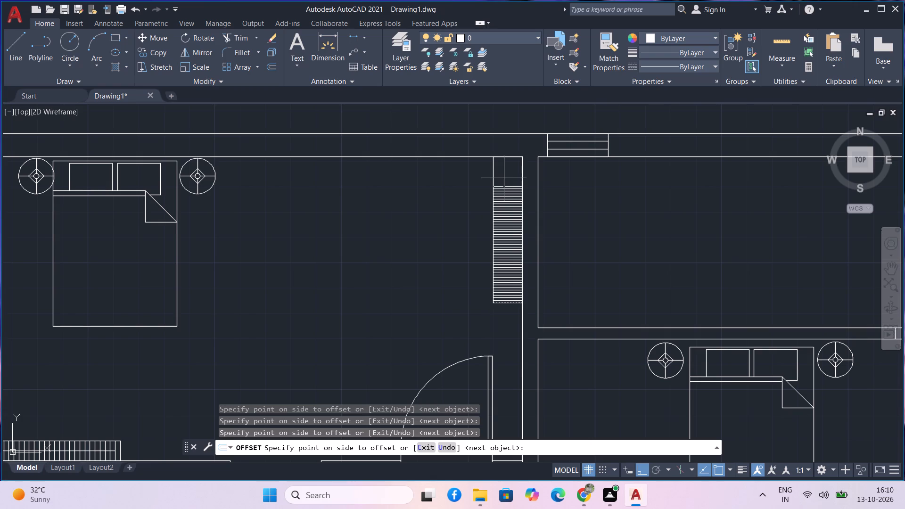
triple_click(504, 178)
triple_click(504, 174)
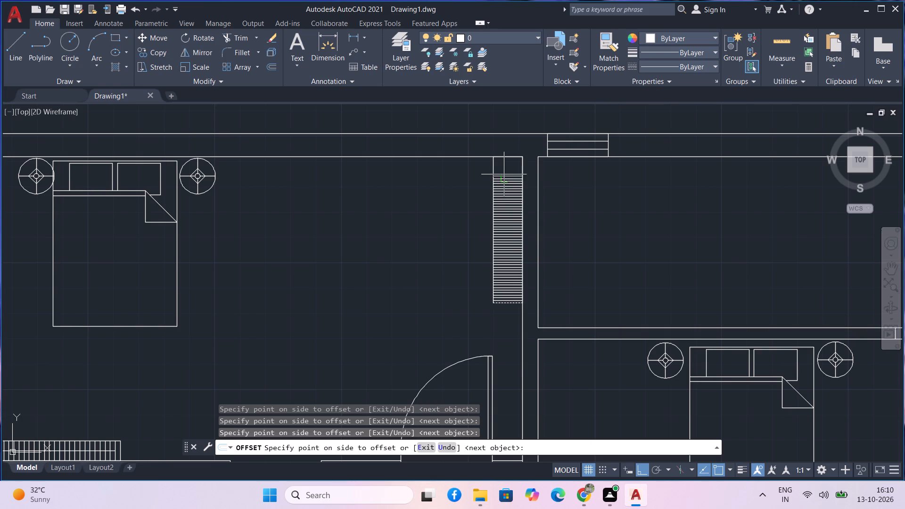
double_click(504, 170)
left_click(504, 170)
left_click(506, 160)
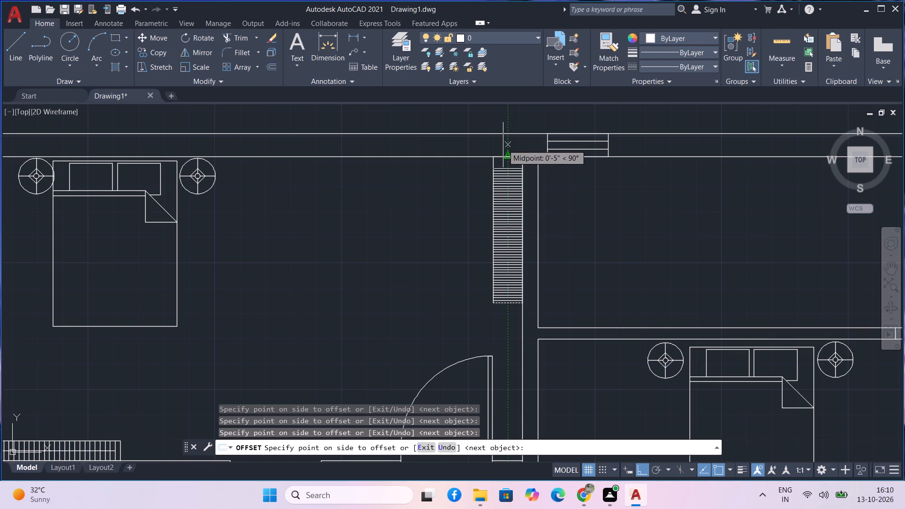
left_click(503, 145)
triple_click(504, 145)
left_click(504, 145)
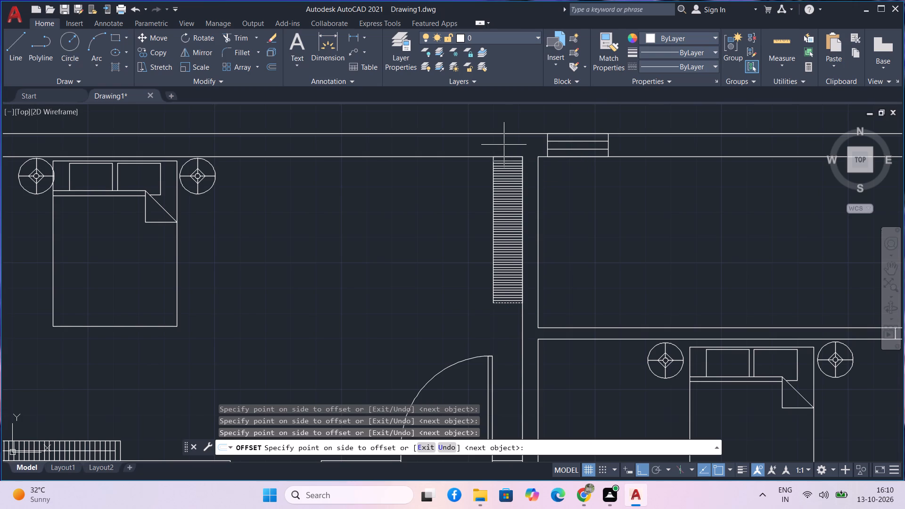
left_click(504, 145)
key("space")
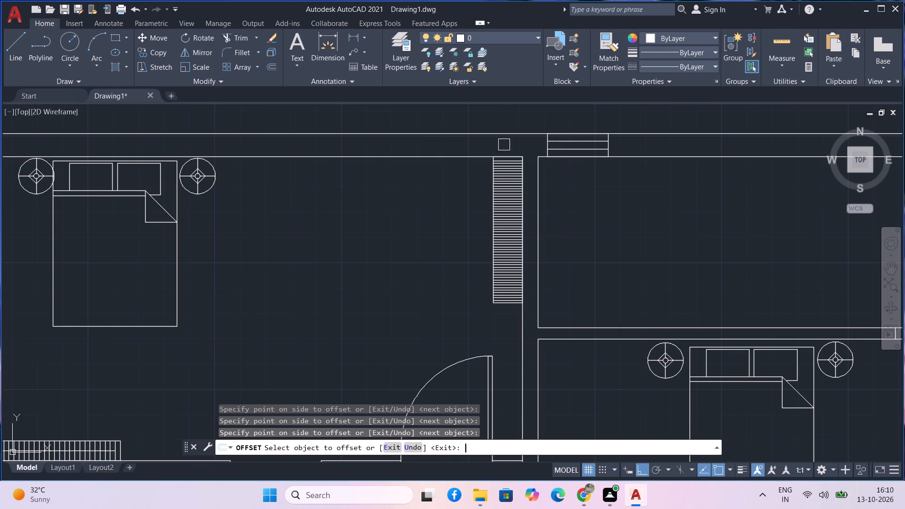
type("ln")
key("Escape")
Draw a vertical centre line through the horizontal slats, from the topmost inner slat's midpoint down to the lowest inner slat.
type("l")
key("space")
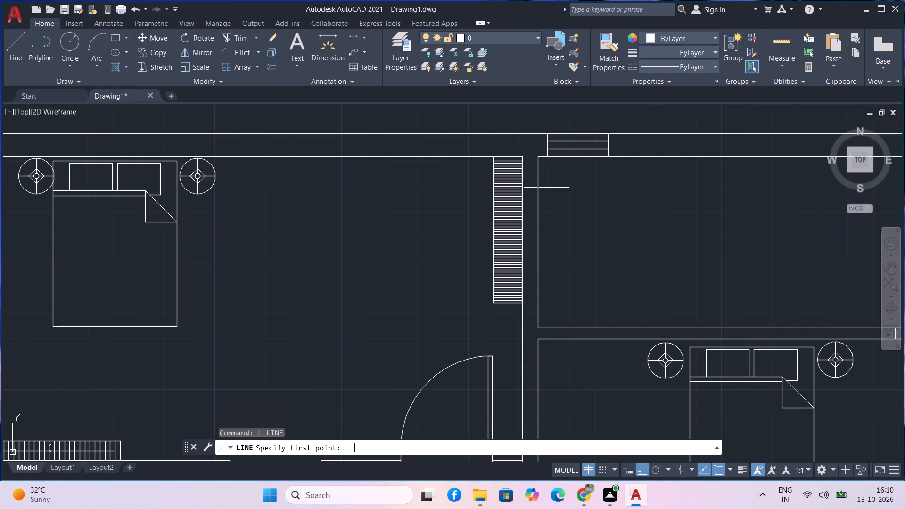
scroll(510, 162, "up", 2)
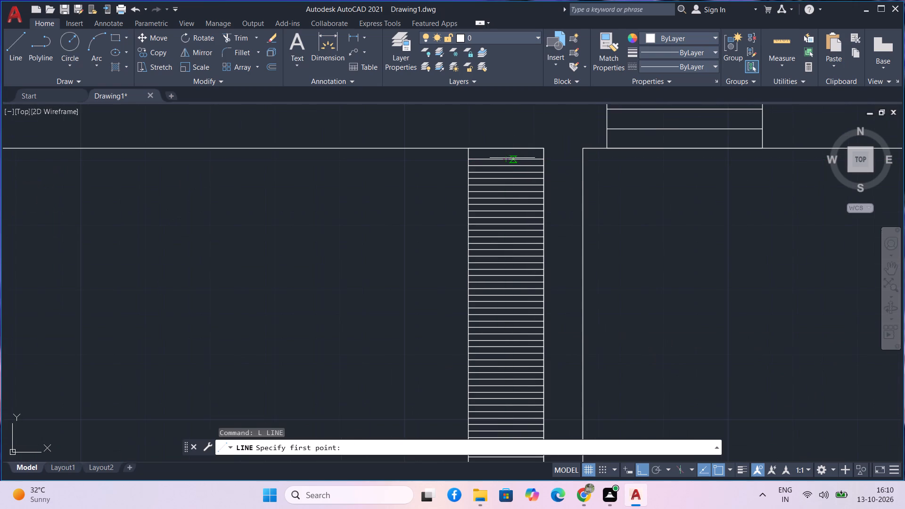
left_click(510, 159)
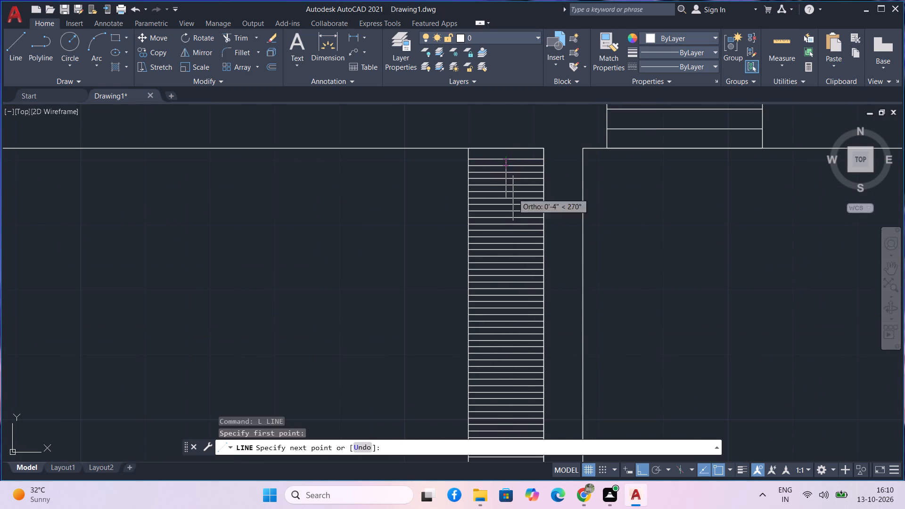
scroll(510, 241, "down", 2)
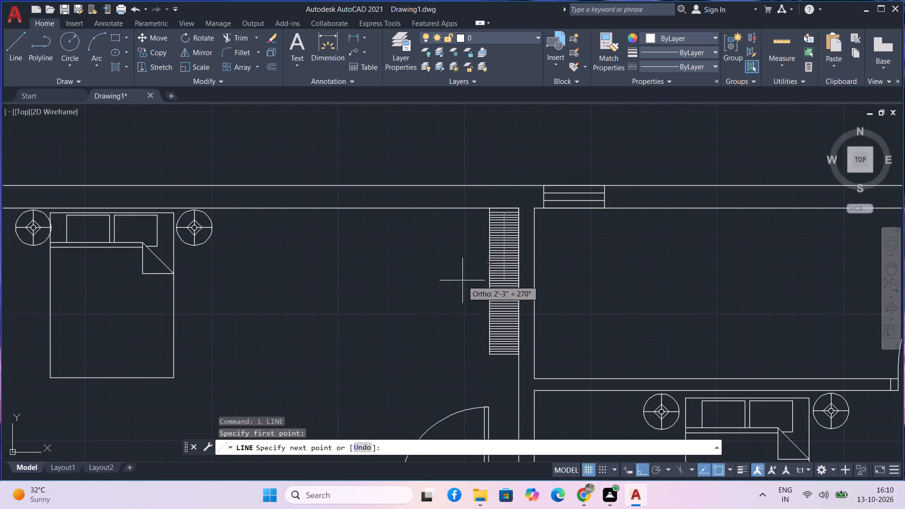
middle_click_drag(495, 323, 500, 205)
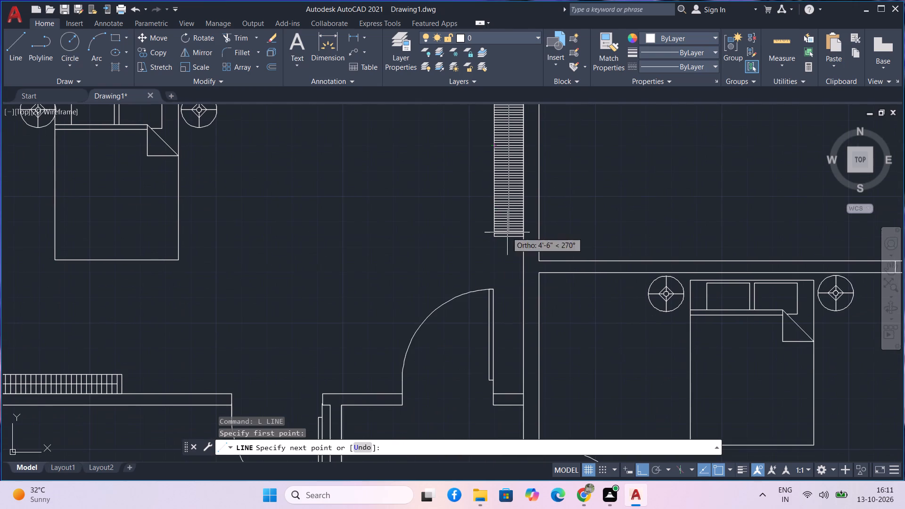
scroll(508, 232, "up", 3)
left_click(511, 237)
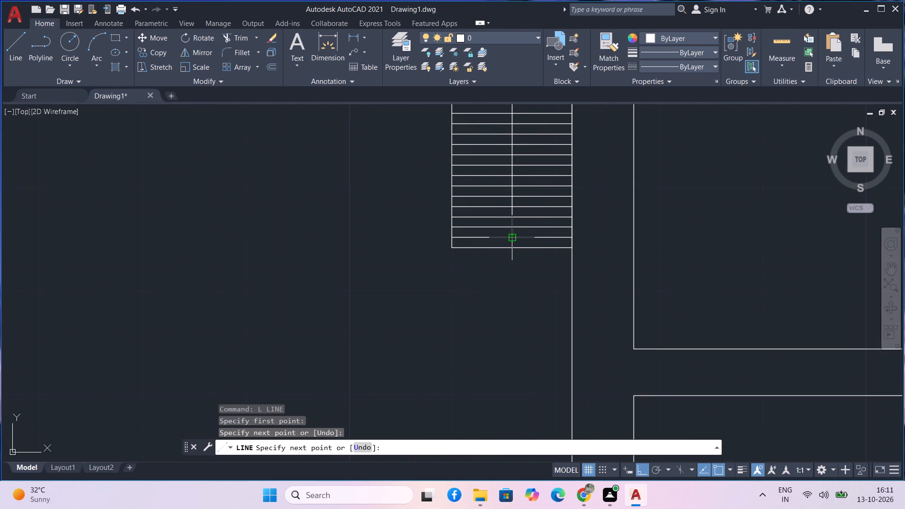
key("space")
scroll(512, 236, "down", 3)
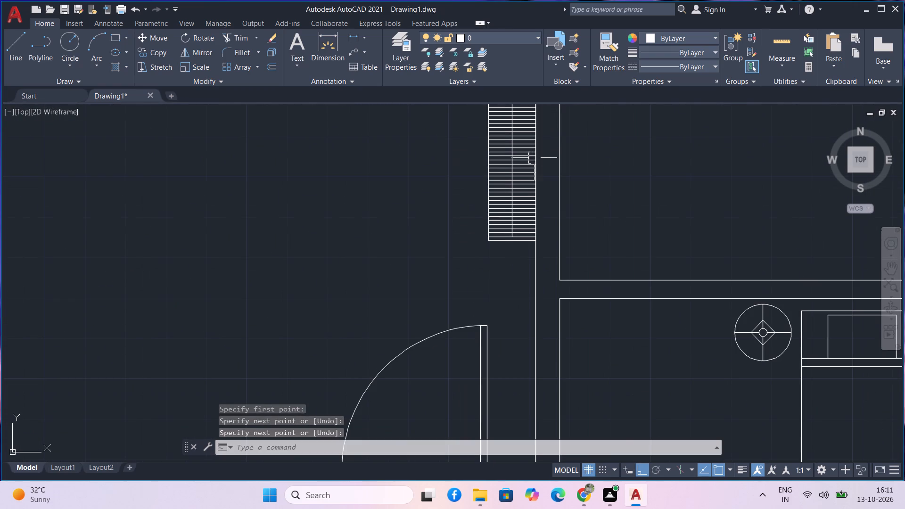
Copy the slatted wall unit in the right bedroom's bottom-right corner, placing the duplicate just left of it along the bottom wall.
scroll(555, 155, "down", 2)
middle_click_drag(572, 165, 602, 237)
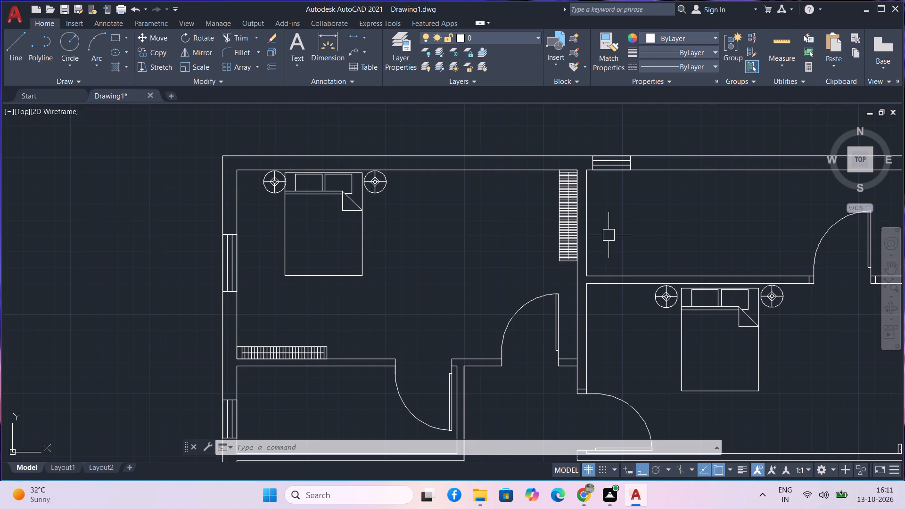
middle_click_drag(617, 248, 634, 194)
scroll(633, 198, "down", 1)
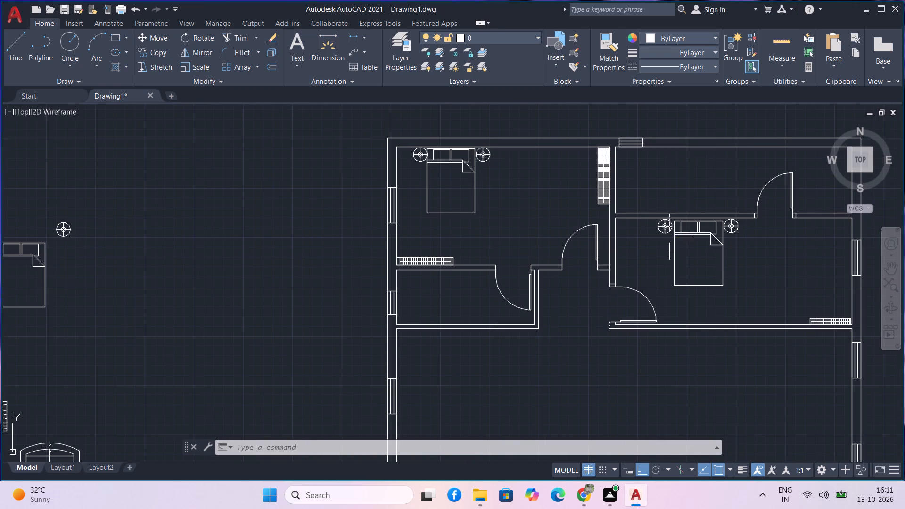
middle_click_drag(761, 290, 753, 292)
middle_click_drag(753, 292, 691, 291)
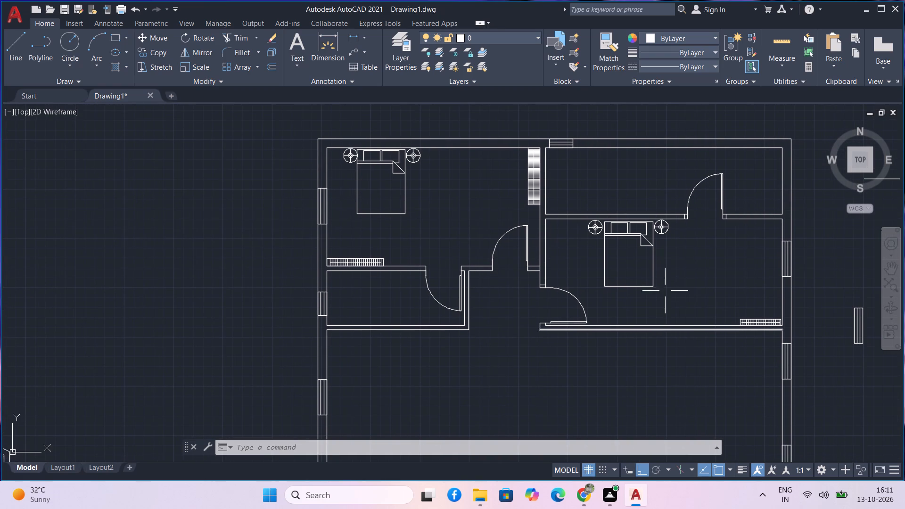
scroll(741, 316, "up", 3)
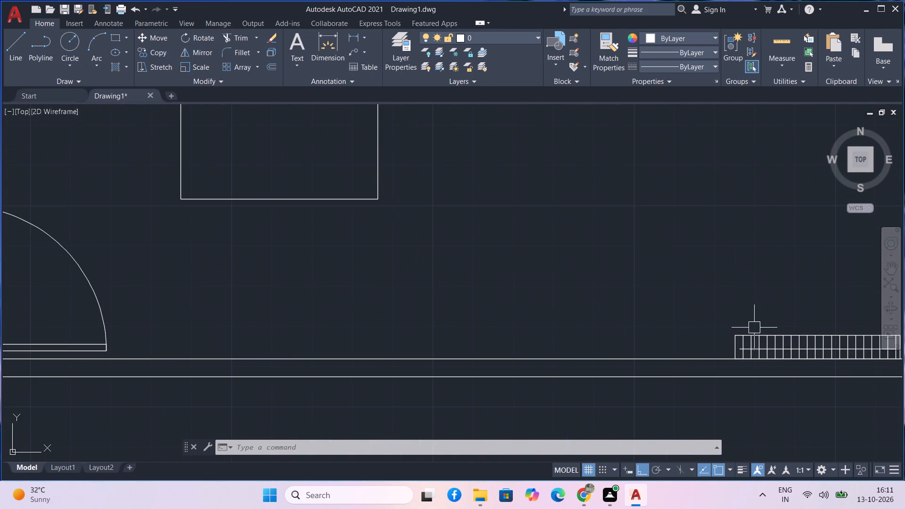
scroll(754, 328, "up", 1)
middle_click_drag(737, 304, 622, 243)
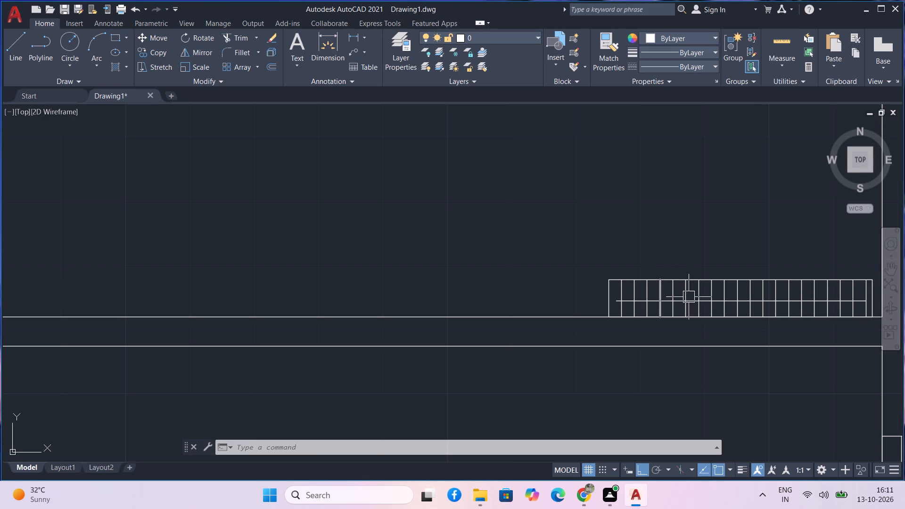
scroll(695, 301, "down", 2)
scroll(752, 311, "up", 3)
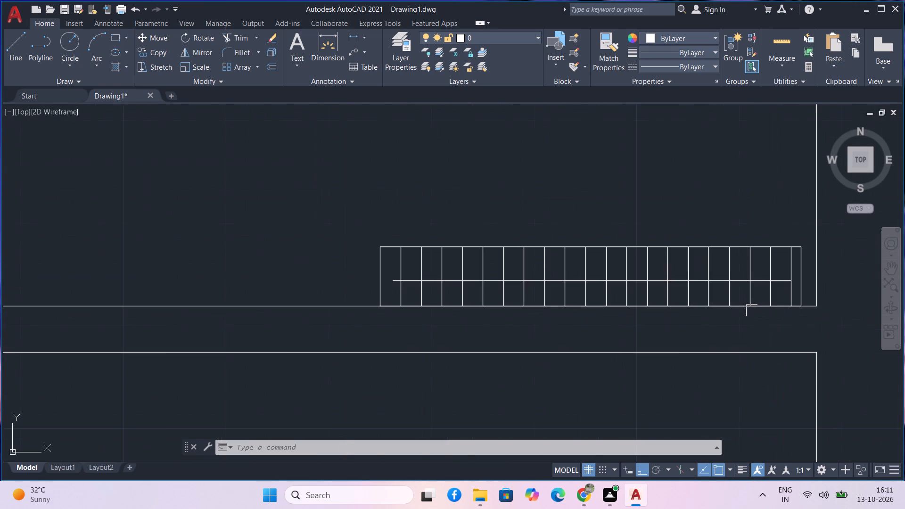
left_click(811, 322)
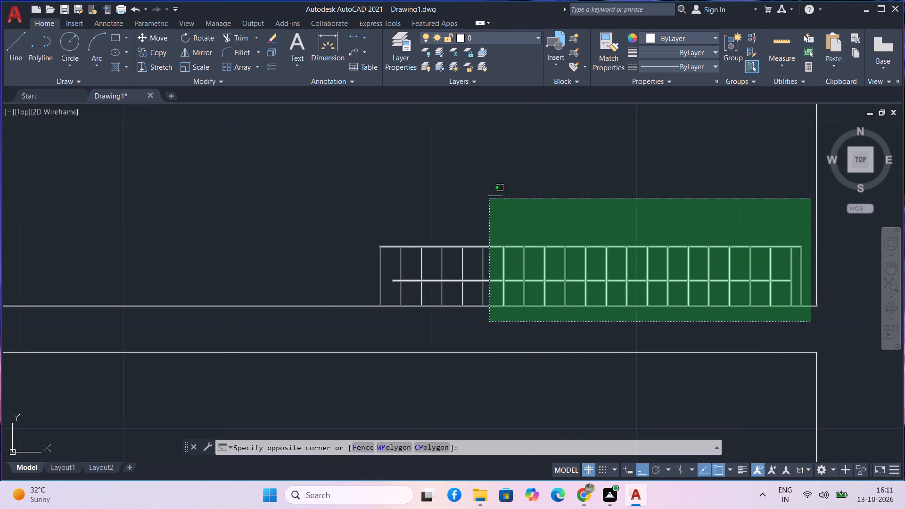
left_click(374, 188)
type("co")
key("space")
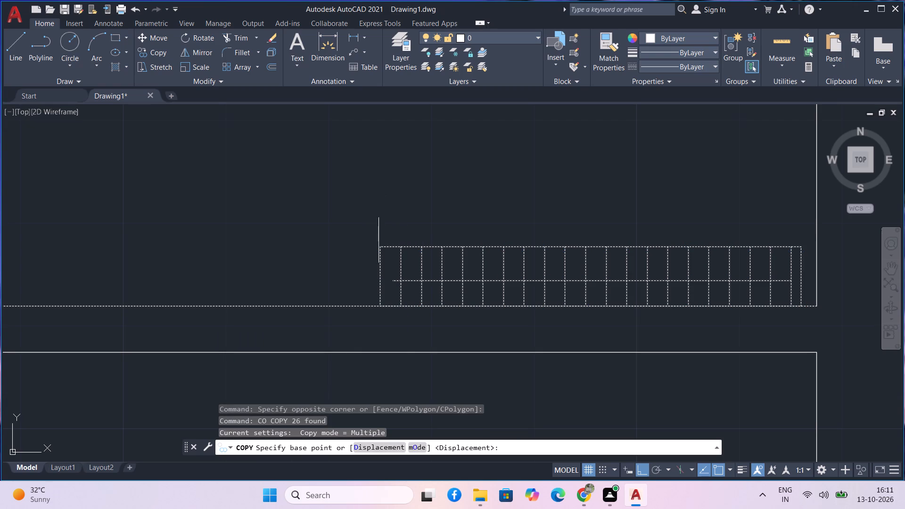
left_click(382, 249)
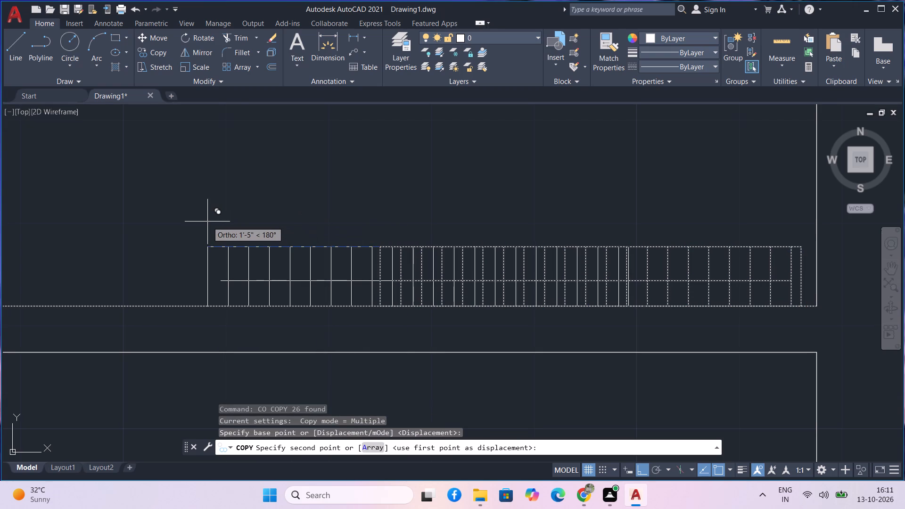
key("F8")
scroll(207, 222, "down", 2)
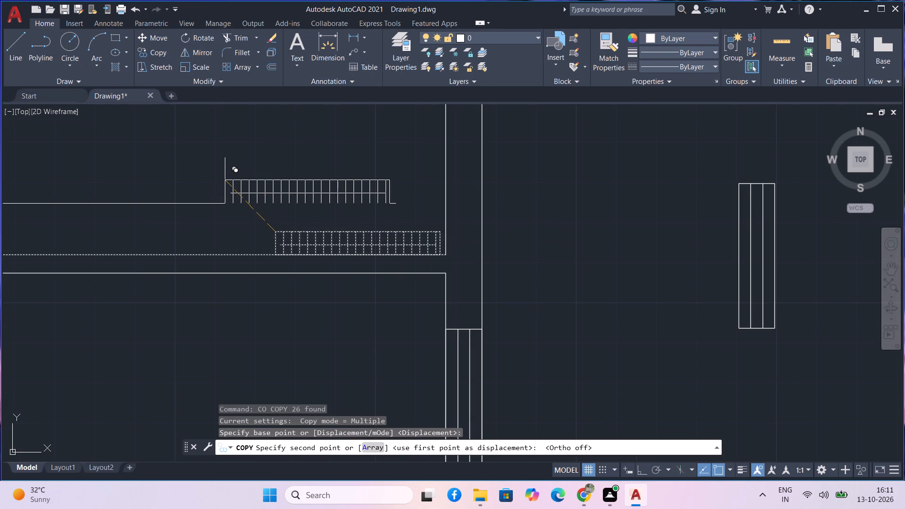
scroll(225, 180, "down", 1)
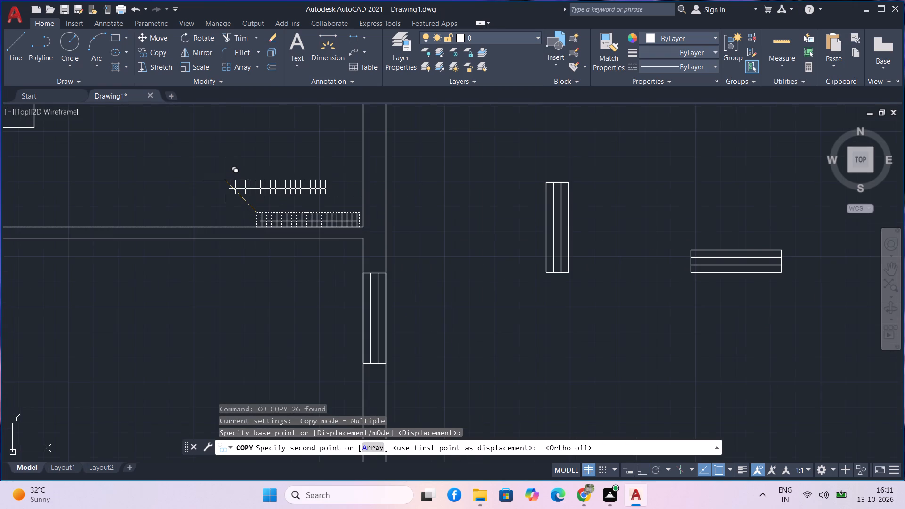
middle_click_drag(225, 180, 296, 255)
scroll(322, 263, "down", 1)
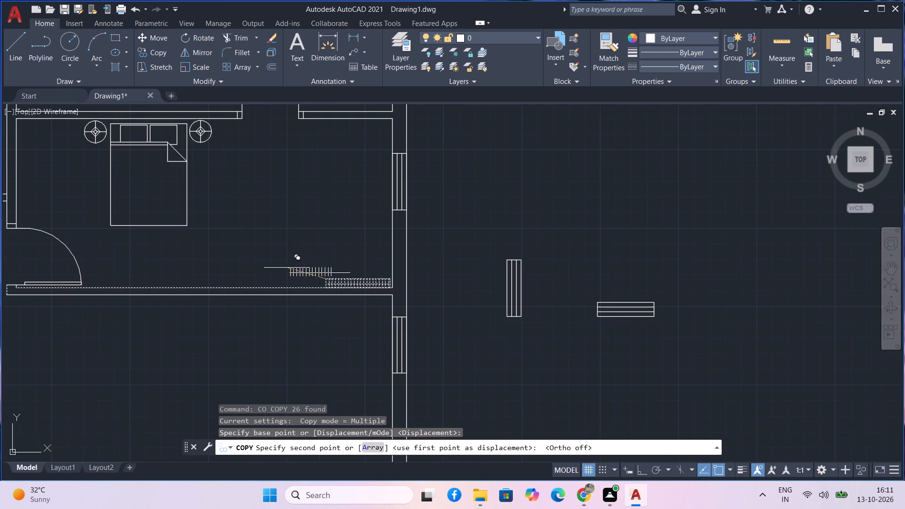
scroll(257, 279, "up", 1)
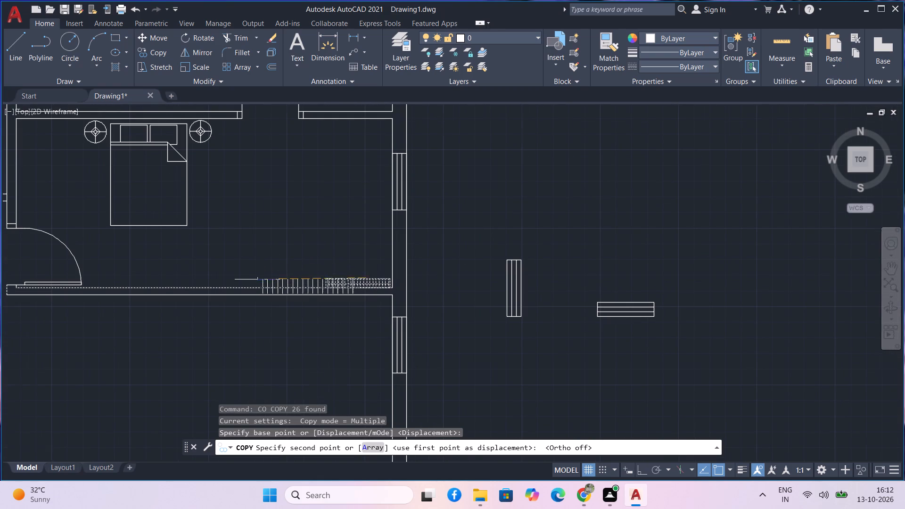
scroll(260, 271, "up", 2)
middle_click_drag(264, 264, 321, 264)
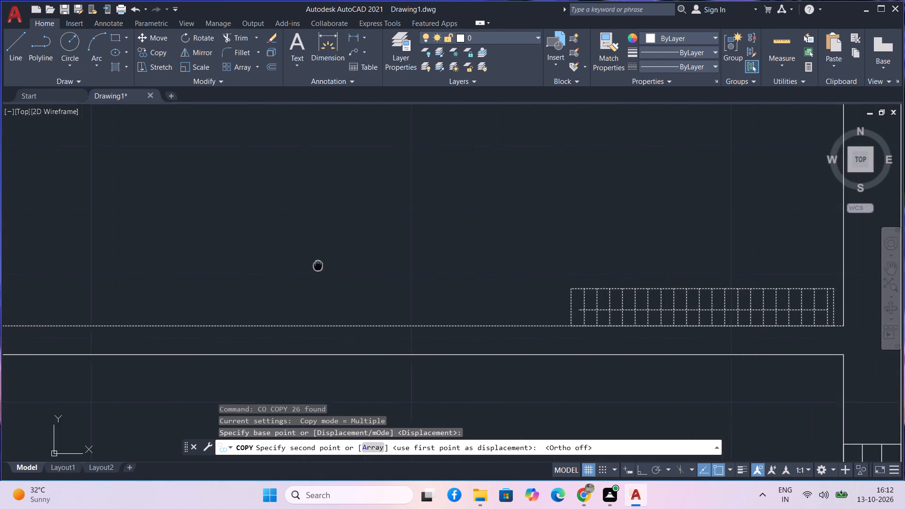
middle_click_drag(321, 264, 346, 252)
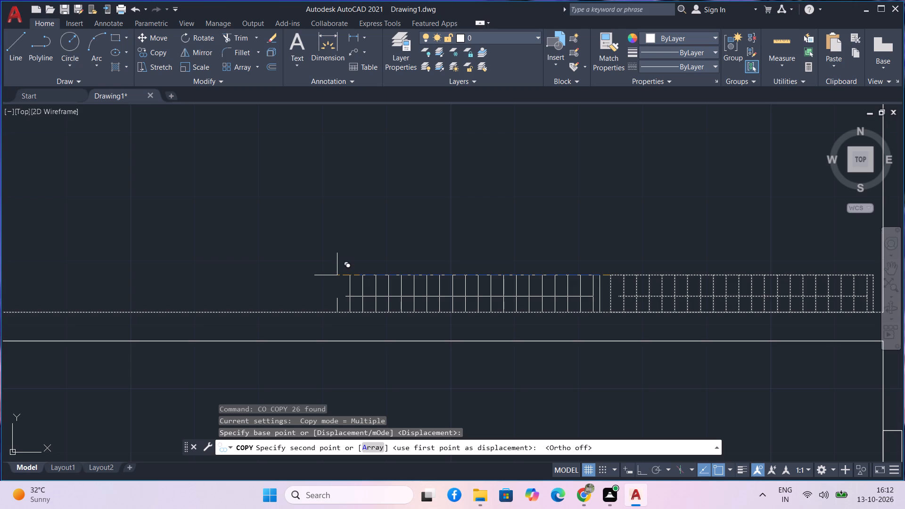
left_click(337, 275)
key("Escape")
Rotate the loose three-seat sofa outside the plan a quarter turn counterclockwise about its lower-right corner.
scroll(389, 282, "down", 1)
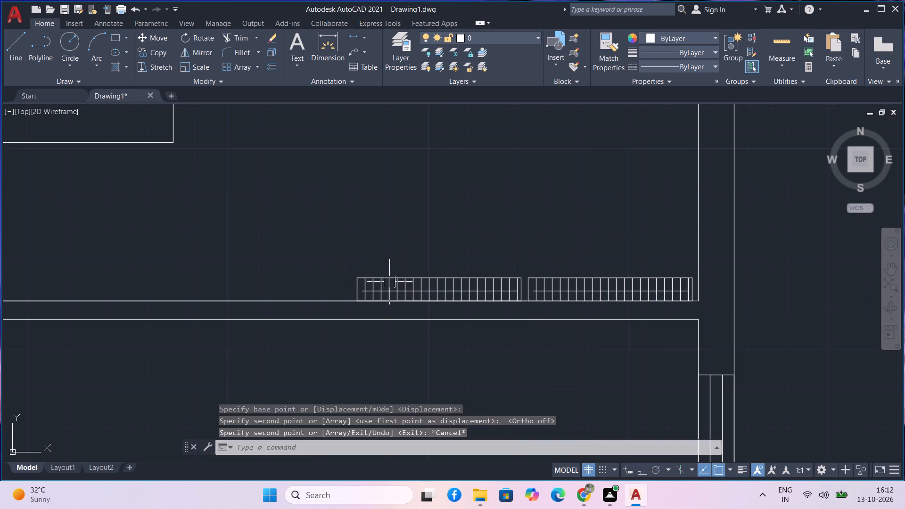
scroll(414, 320, "down", 1)
middle_click_drag(416, 328, 406, 300)
scroll(406, 300, "down", 1)
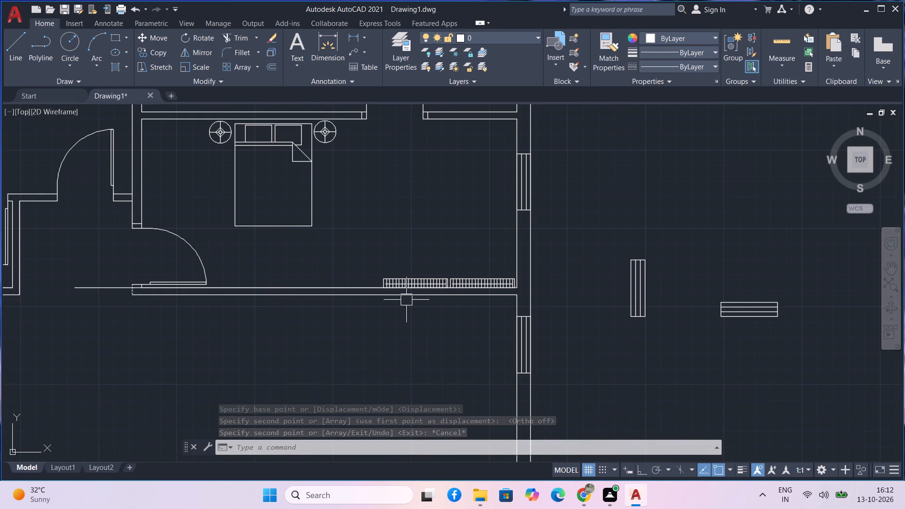
scroll(357, 303, "down", 2)
middle_click_drag(365, 325, 419, 290)
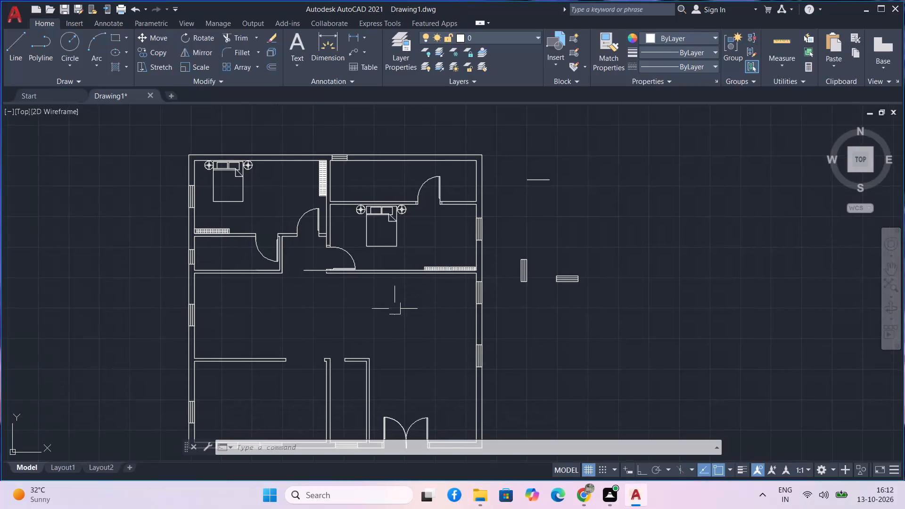
middle_click_drag(407, 303, 455, 269)
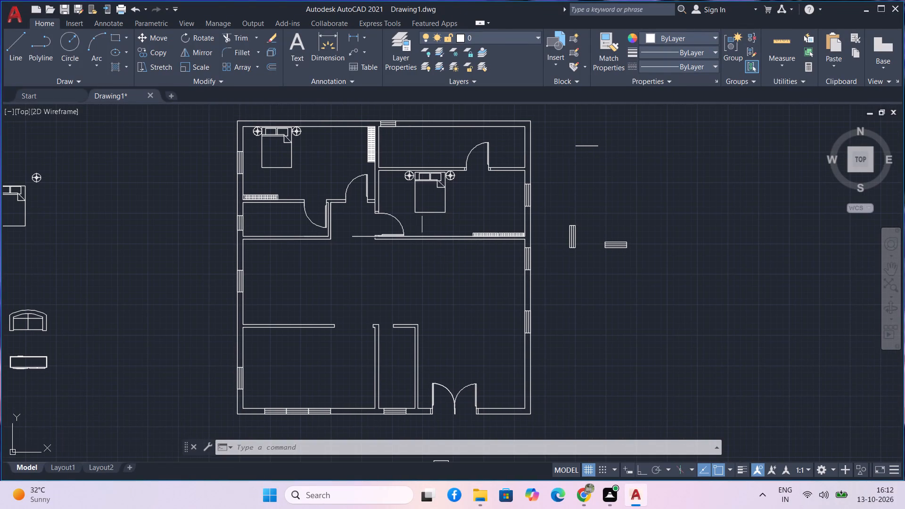
middle_click_drag(307, 281, 522, 260)
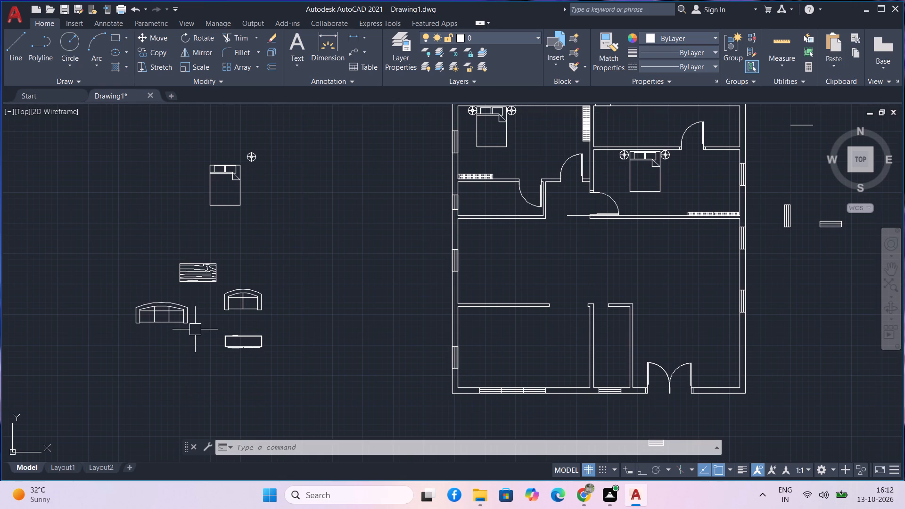
left_click(195, 329)
left_click(179, 309)
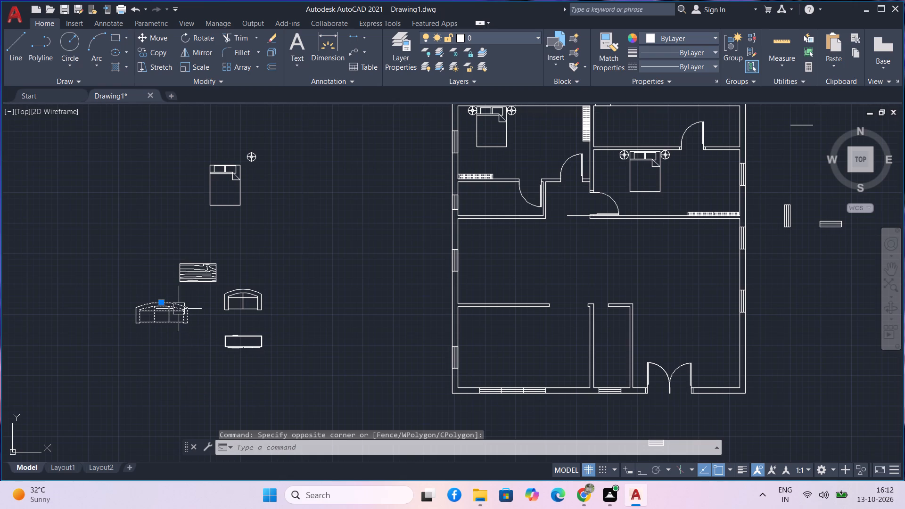
type("ro")
key("space")
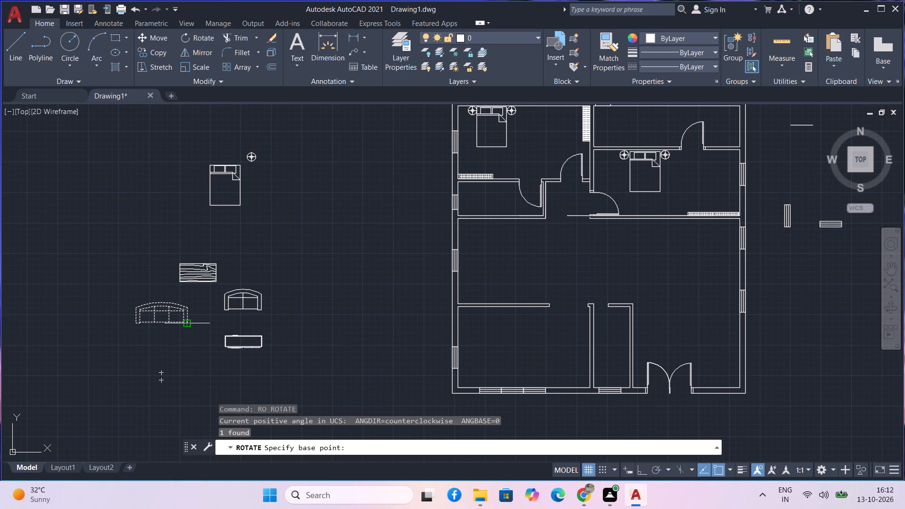
left_click(190, 325)
left_click(182, 295)
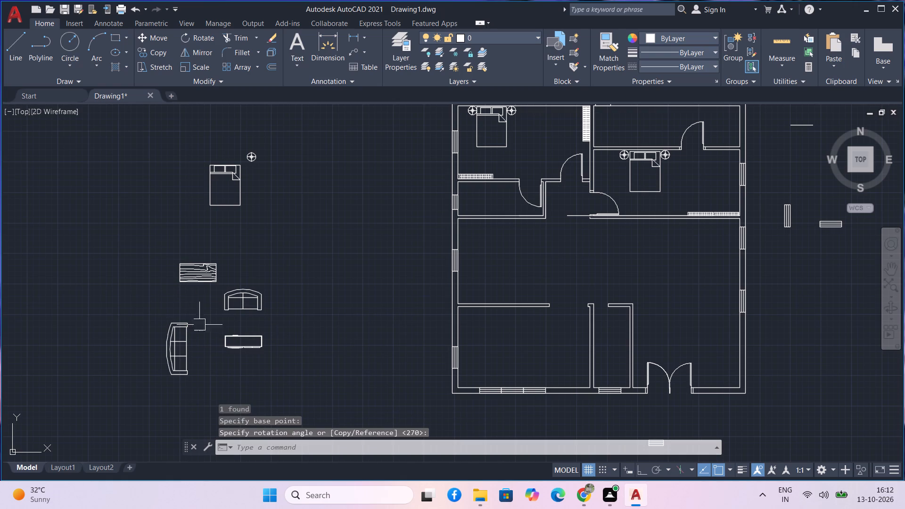
Copy the rotated three-seat sofa into the large central room, placing it beside the window in the left outer wall.
left_click(203, 387)
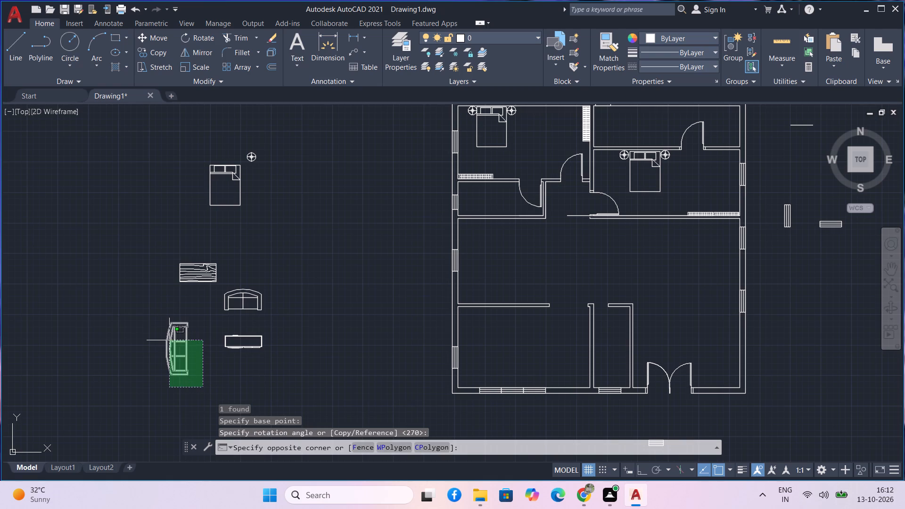
left_click(169, 340)
type("co")
key("space")
left_click(187, 374)
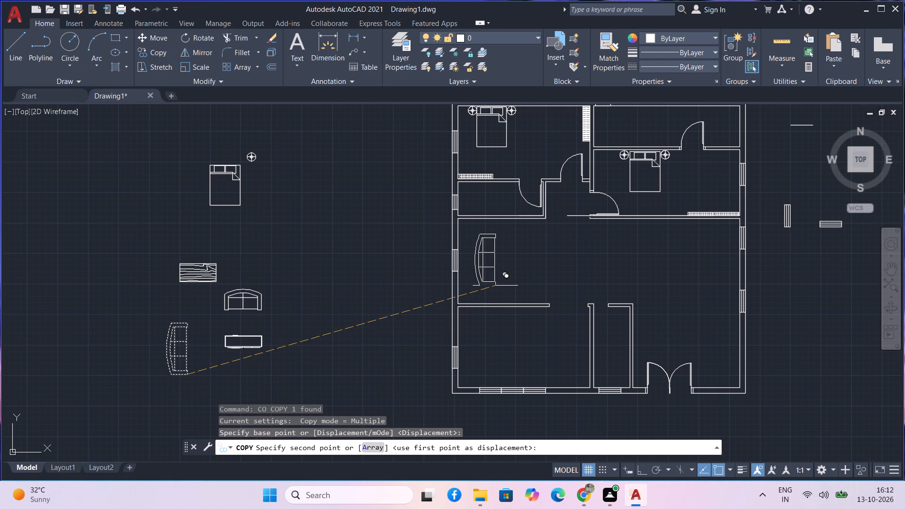
scroll(495, 286, "up", 1)
middle_click_drag(497, 288, 520, 263)
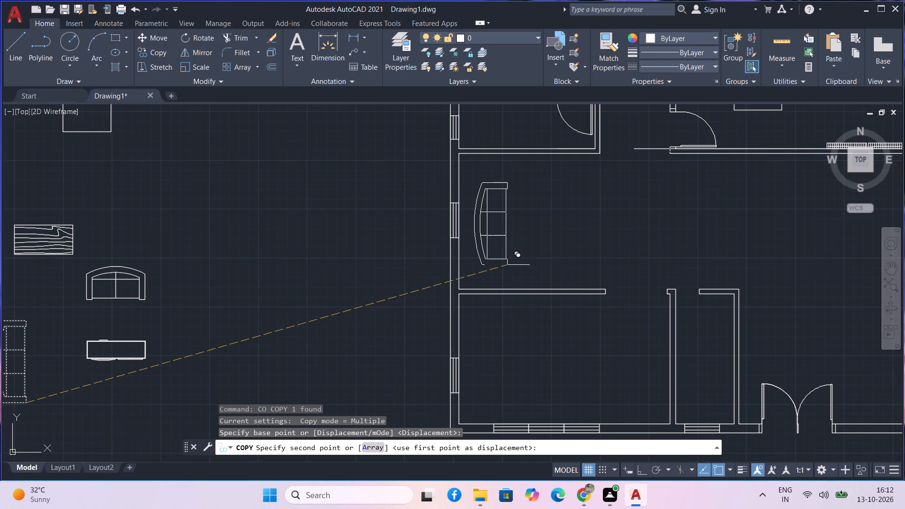
left_click(507, 265)
key("Escape")
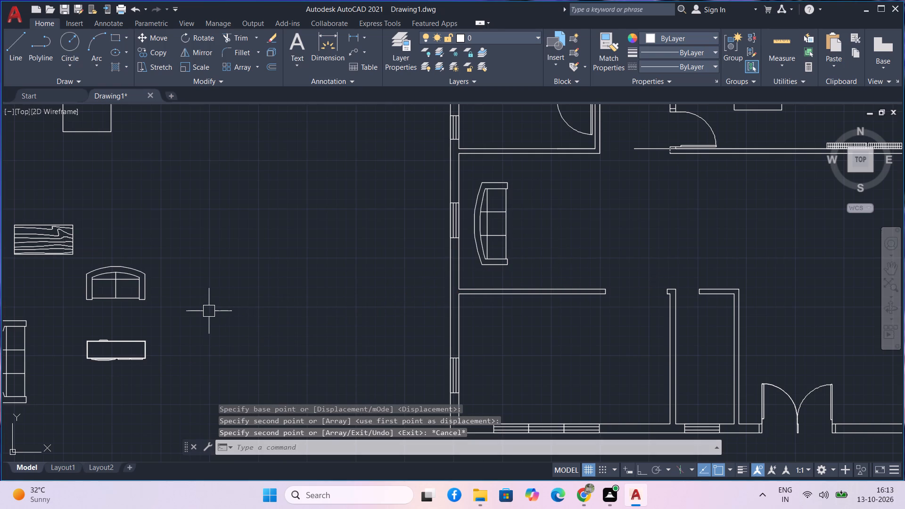
Trim the stray wall line projecting past the end of the right bedroom's bottom wall, beside the bedroom door.
scroll(209, 311, "down", 1)
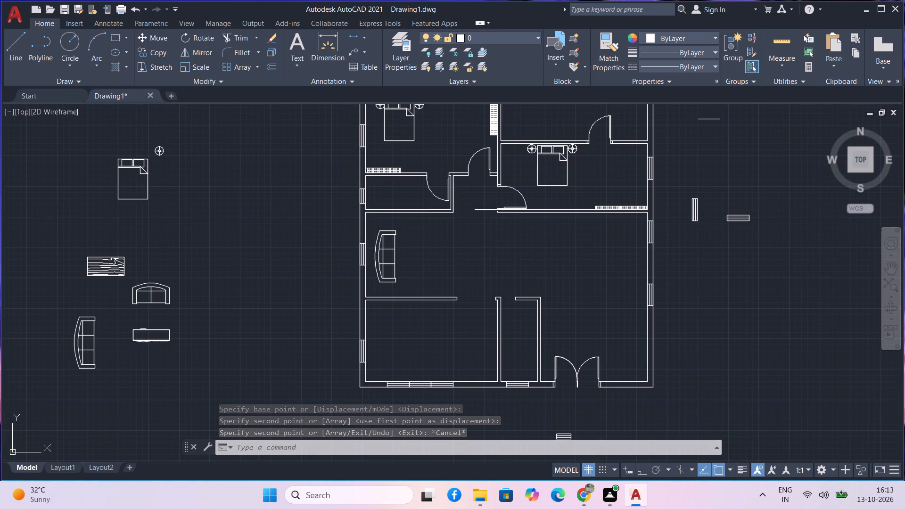
scroll(491, 218, "up", 3)
middle_click_drag(491, 218, 496, 242)
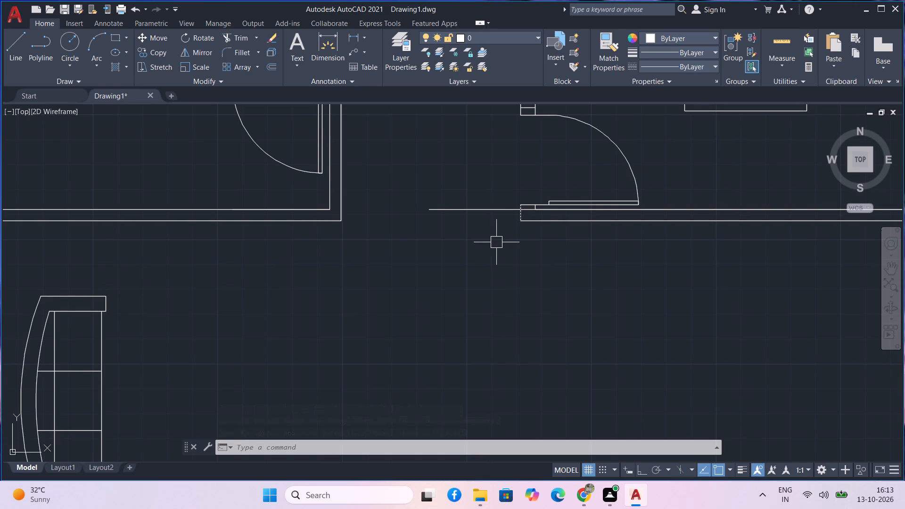
type("trv")
key("BackSpace")
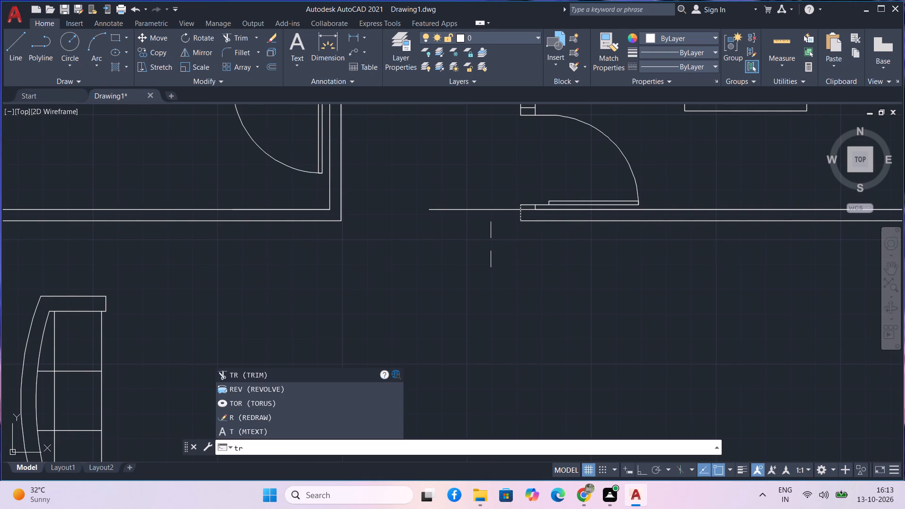
key("space")
left_click_drag(491, 245, 489, 202)
left_click(491, 212)
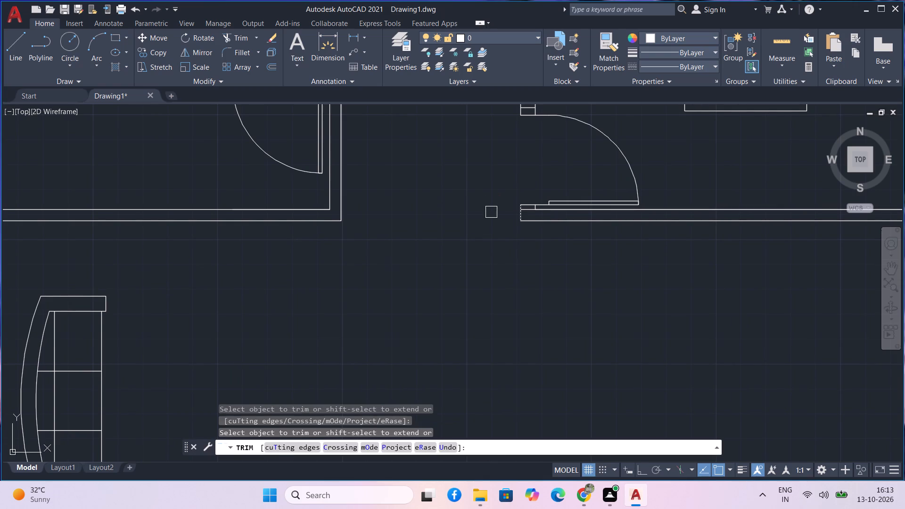
Set the linetype of the short vertical line closing the right bedroom's bottom wall end to ByLayer.
scroll(485, 219, "down", 2)
middle_click_drag(479, 259, 524, 240)
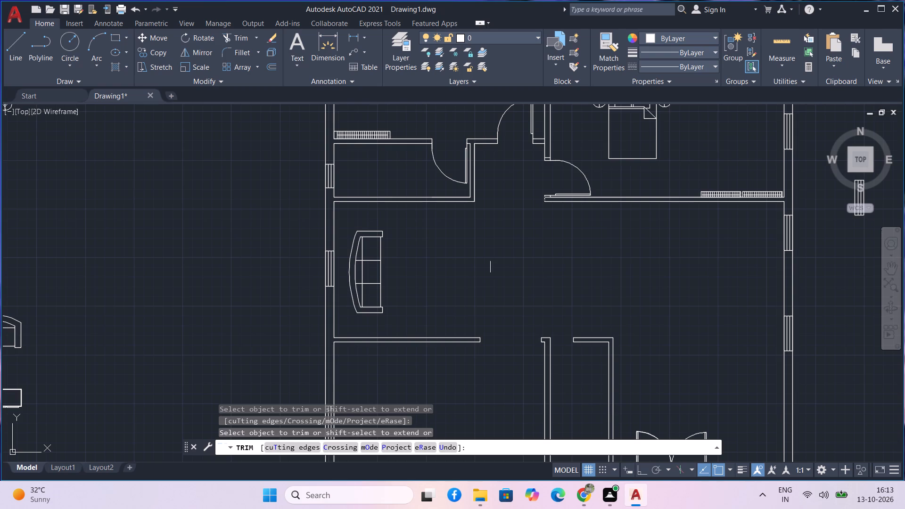
scroll(555, 202, "up", 3)
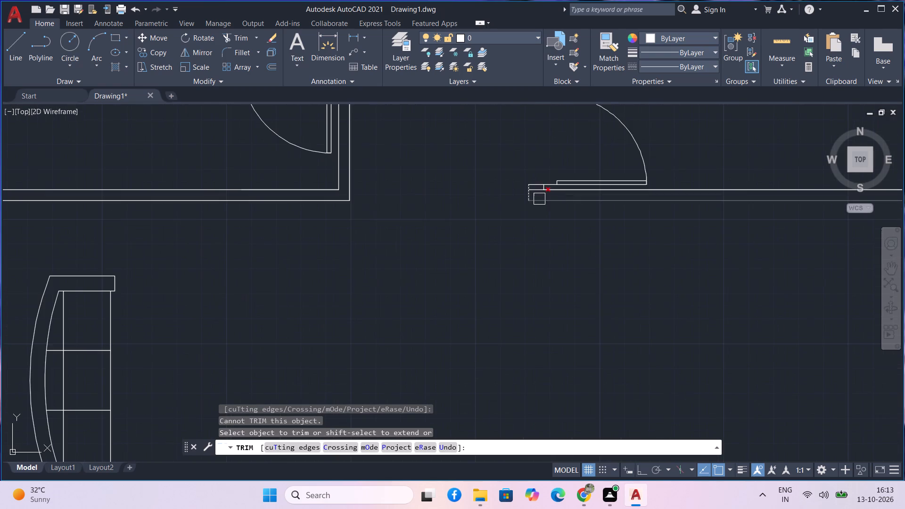
scroll(537, 194, "up", 3)
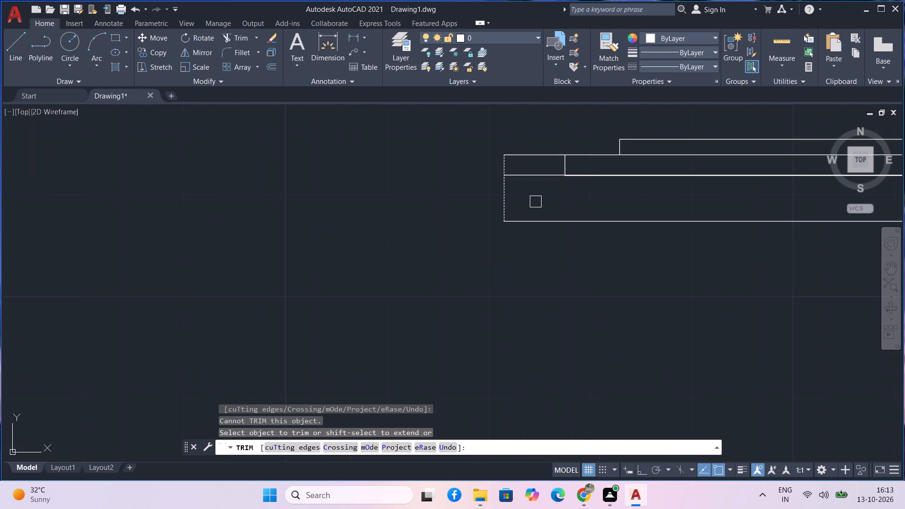
key("space")
left_click(529, 203)
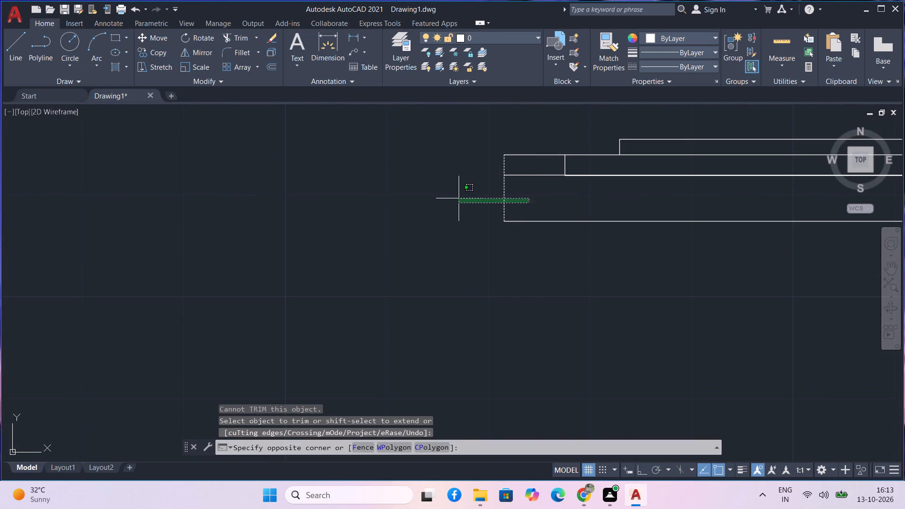
left_click(456, 197)
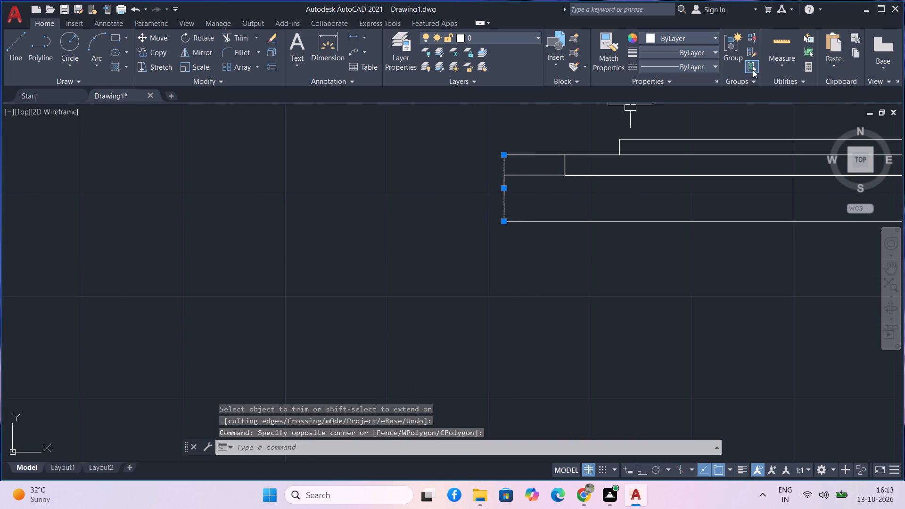
left_click(700, 64)
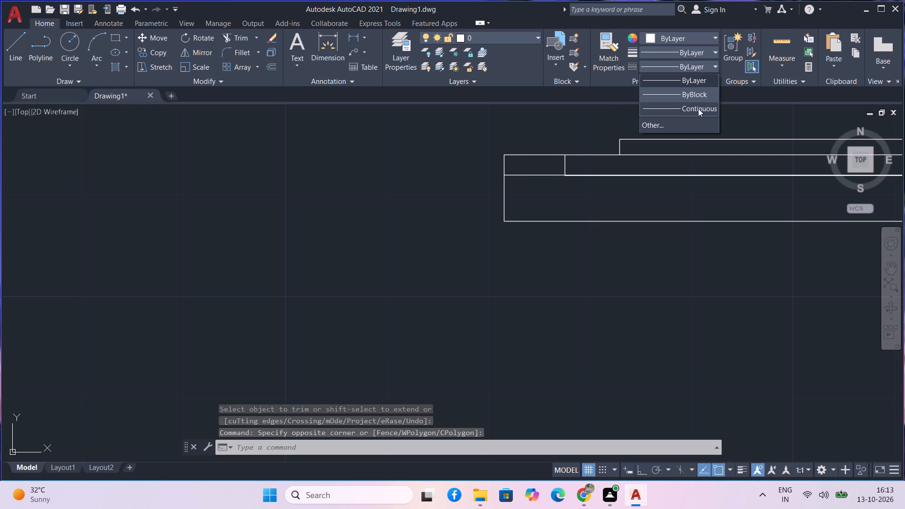
left_click(687, 80)
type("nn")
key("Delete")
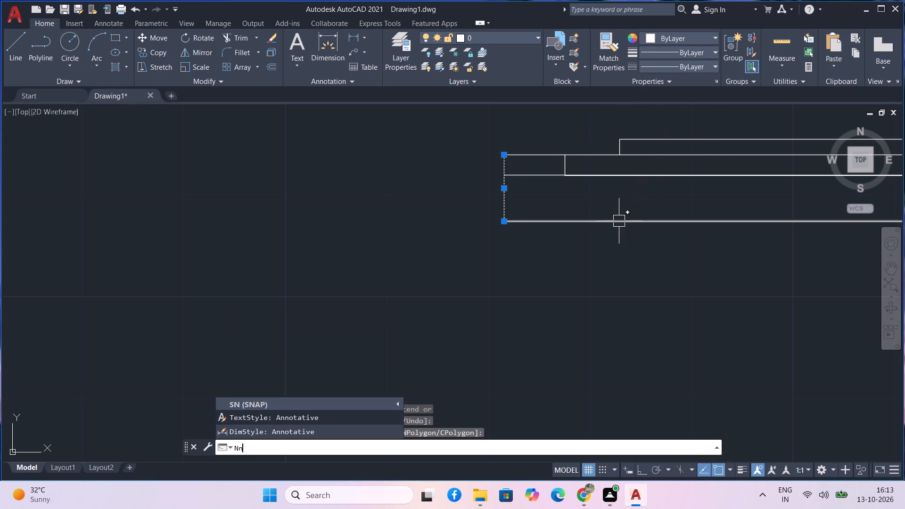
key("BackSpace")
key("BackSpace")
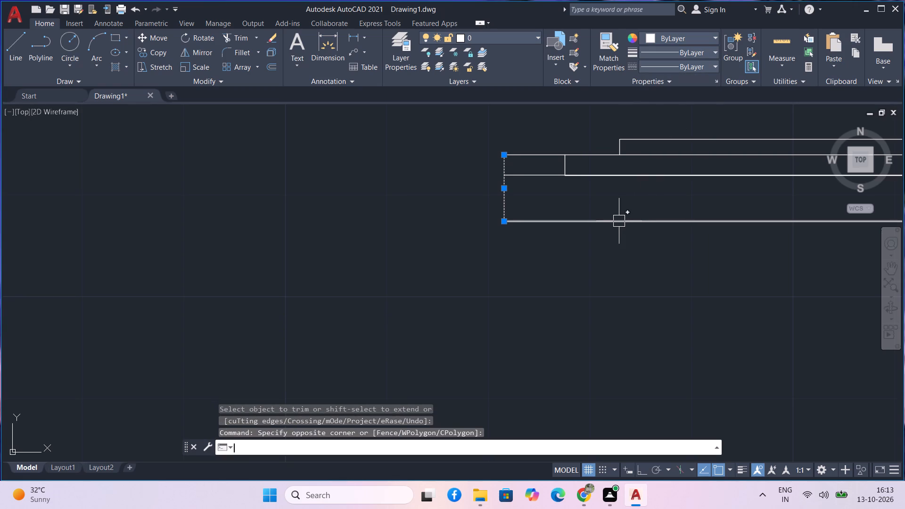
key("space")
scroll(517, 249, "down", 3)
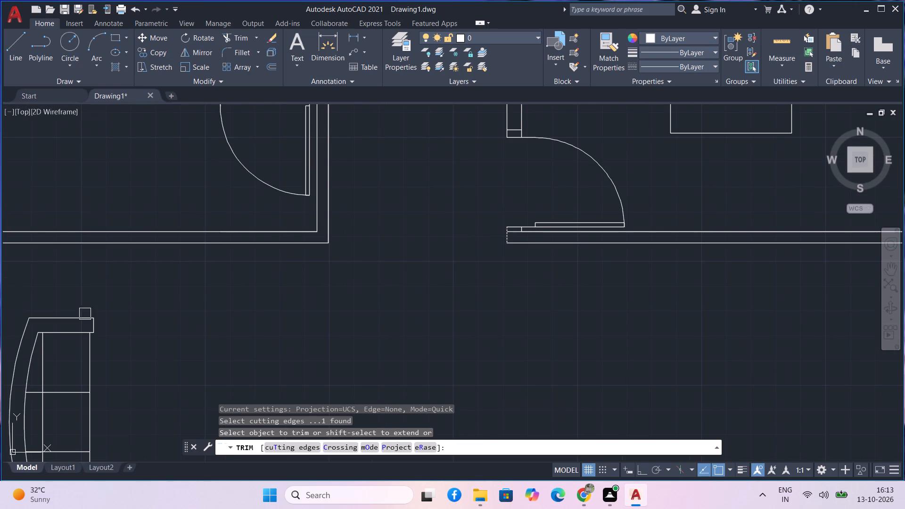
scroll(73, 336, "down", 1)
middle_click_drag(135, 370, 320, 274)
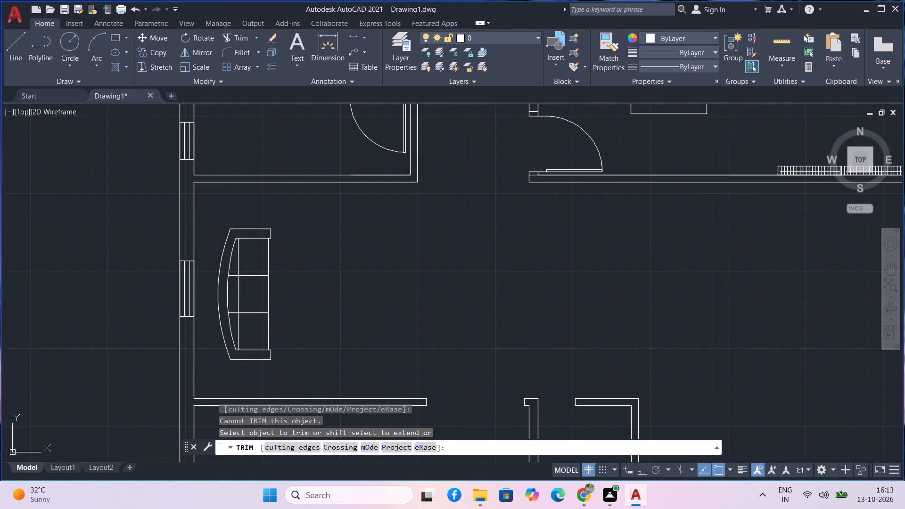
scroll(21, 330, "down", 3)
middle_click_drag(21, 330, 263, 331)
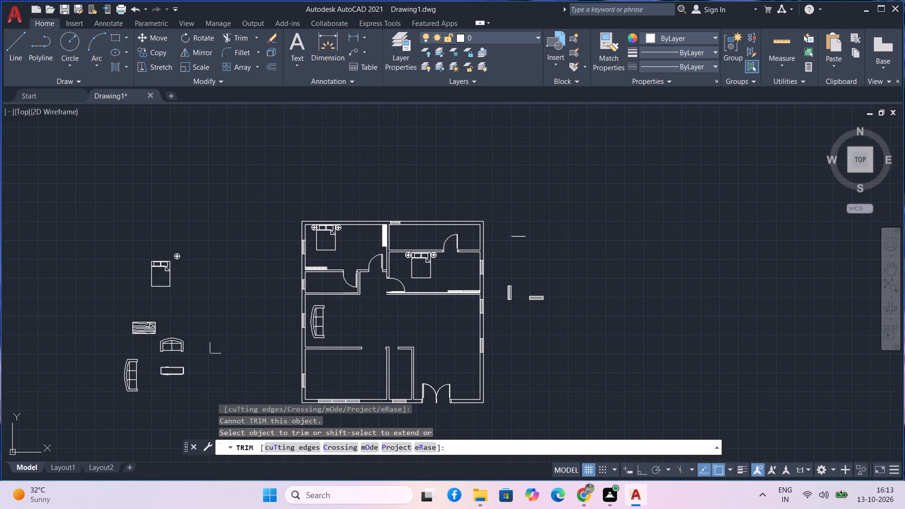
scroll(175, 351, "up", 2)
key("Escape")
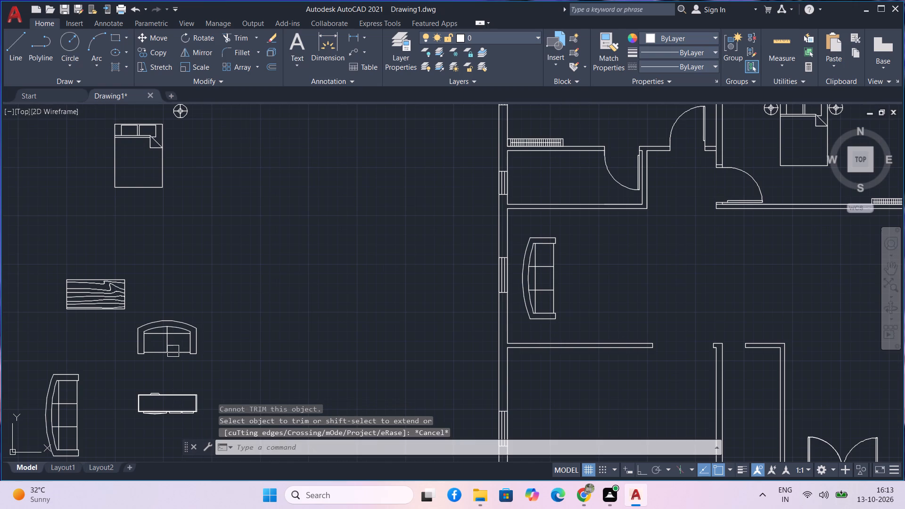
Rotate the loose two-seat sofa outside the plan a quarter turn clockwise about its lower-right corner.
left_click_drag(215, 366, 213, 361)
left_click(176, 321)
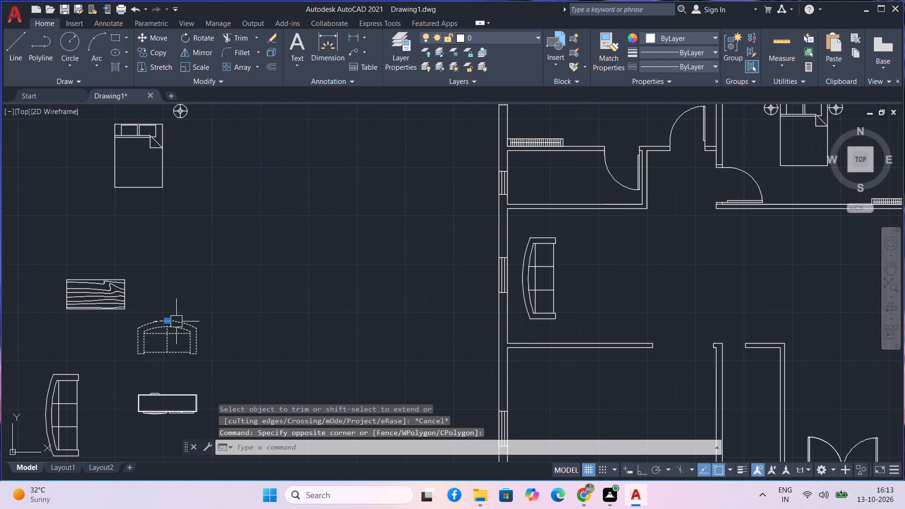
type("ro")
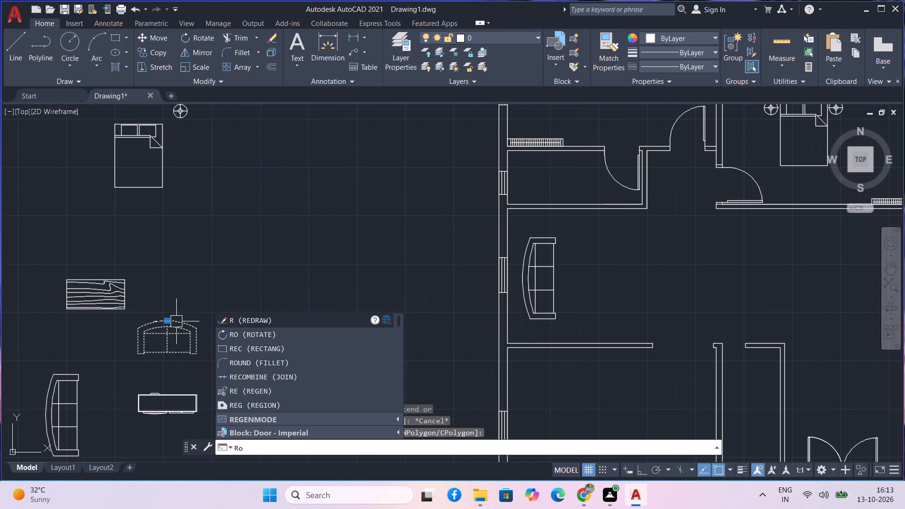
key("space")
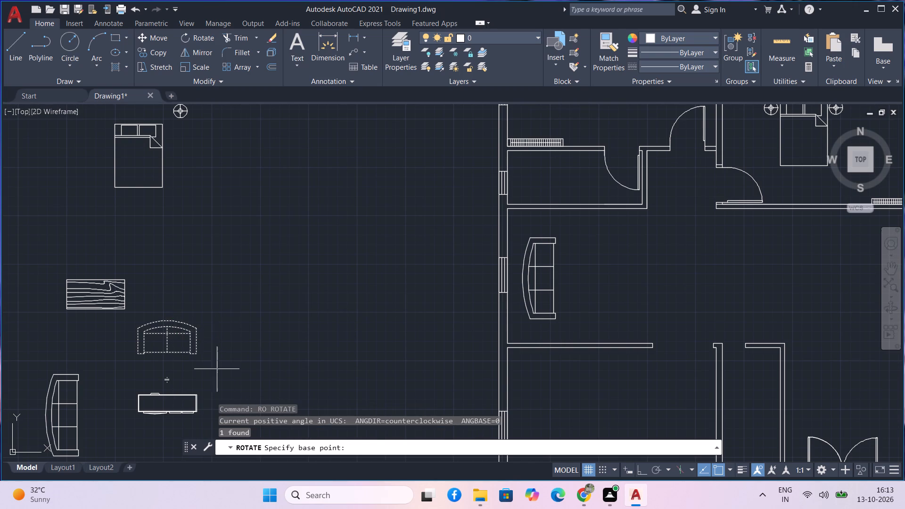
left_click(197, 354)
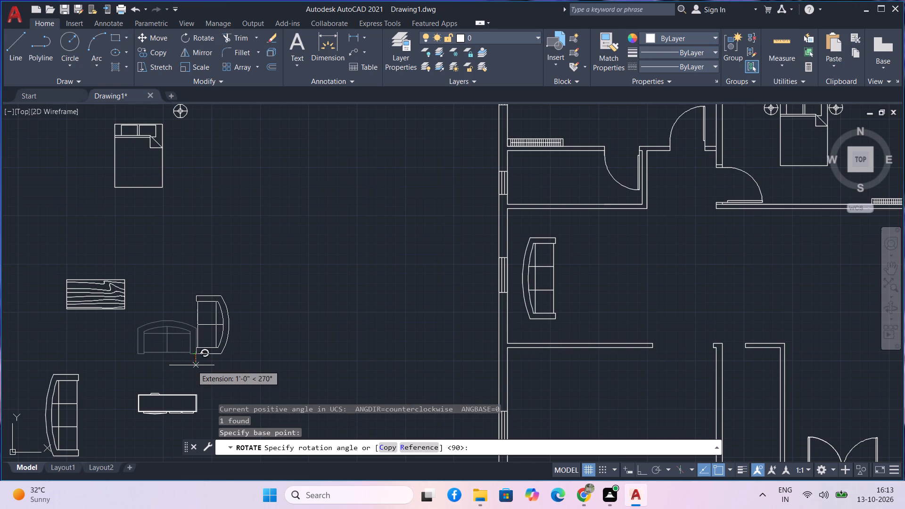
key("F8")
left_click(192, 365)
Move the rotated two-seat sofa into the large central room, placing it to the right of the three-seat sofa.
left_click_drag(266, 365, 239, 339)
left_click(163, 295)
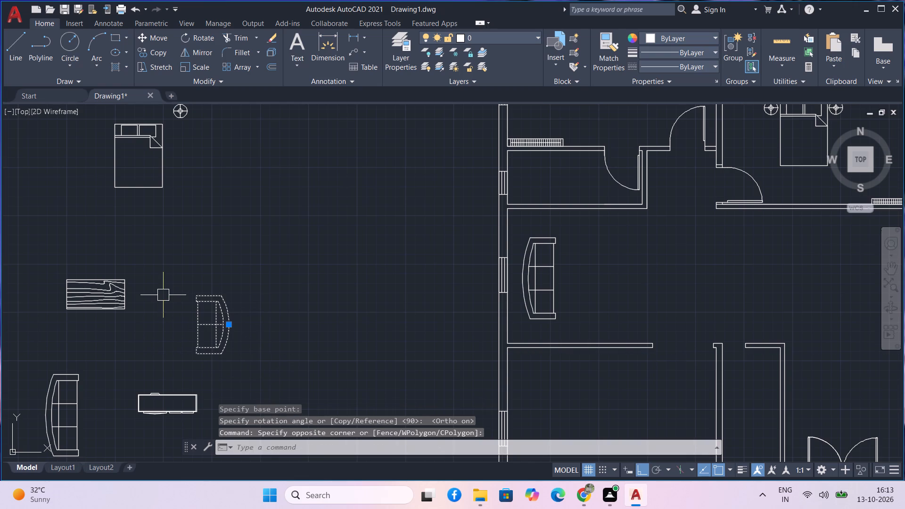
type("m")
key("space")
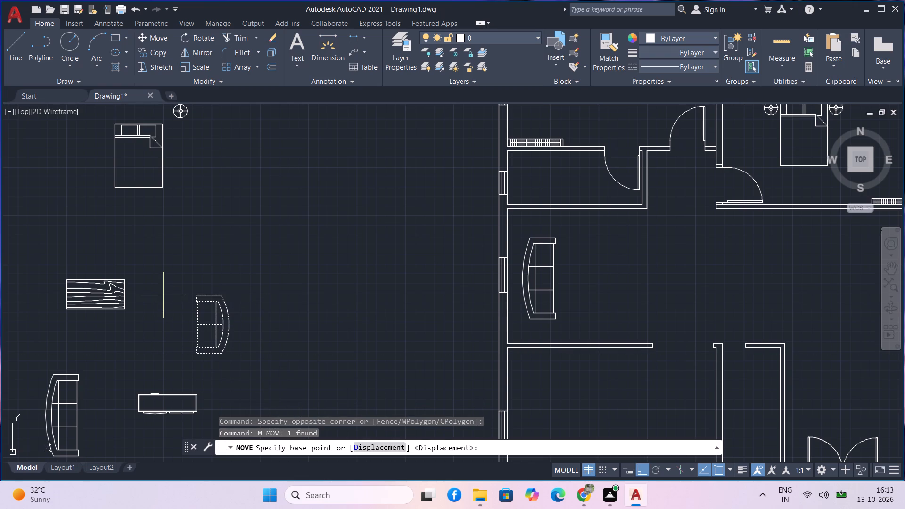
left_click(197, 352)
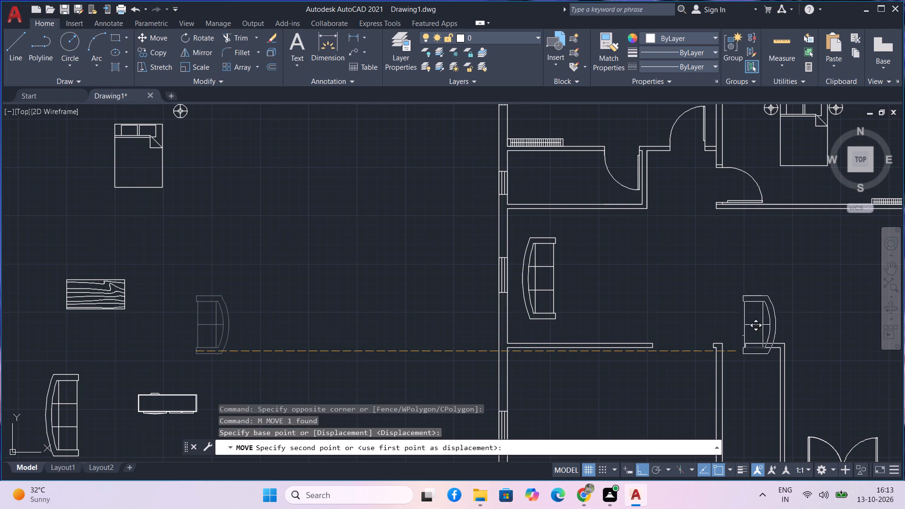
key("F8")
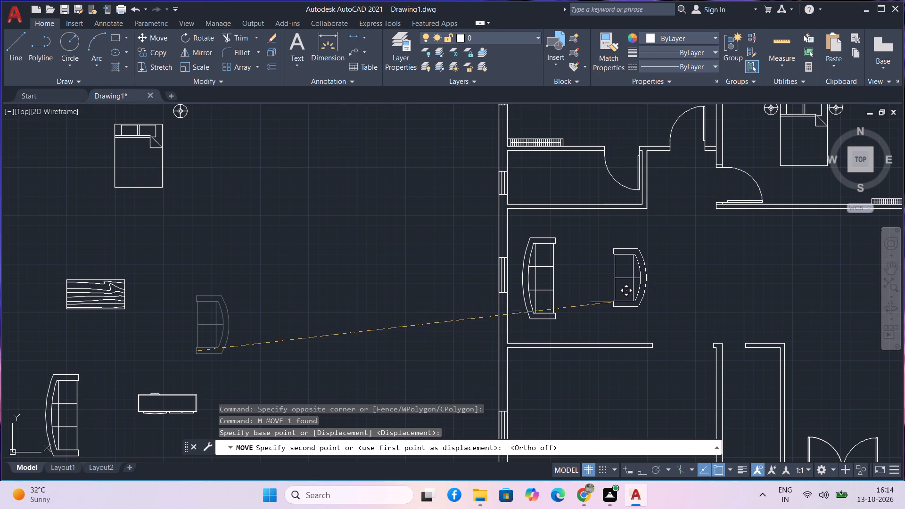
left_click(614, 300)
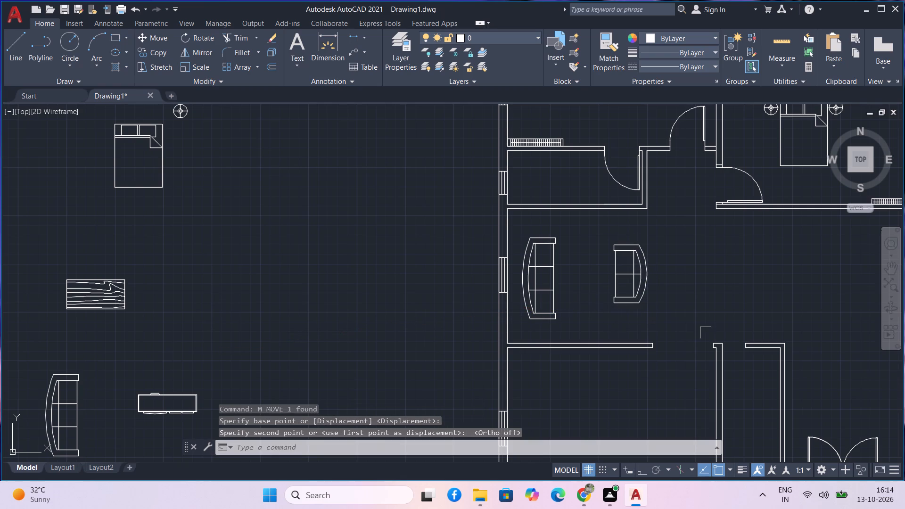
Rotate the two-seat sofa in the central room a quarter turn counterclockwise about its upper-left corner, so its back faces the upper wall.
left_click(675, 314)
left_click(635, 286)
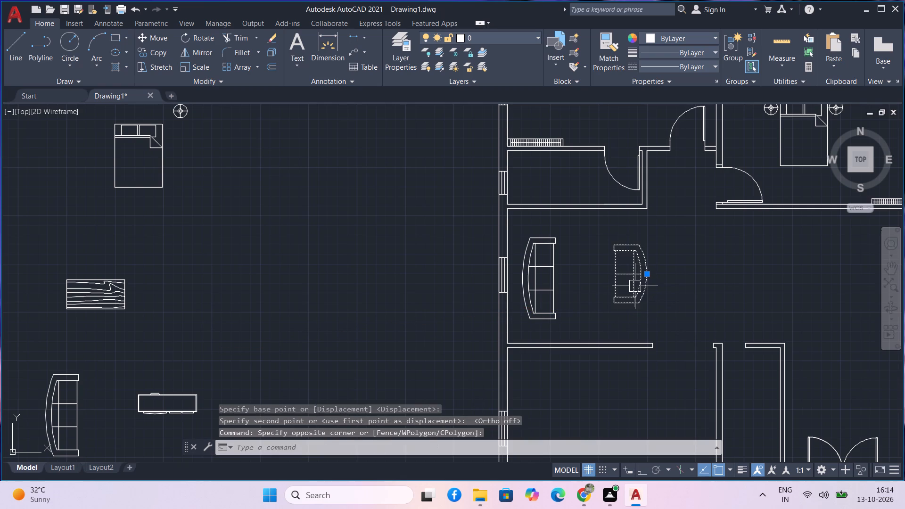
type("ro")
key("space")
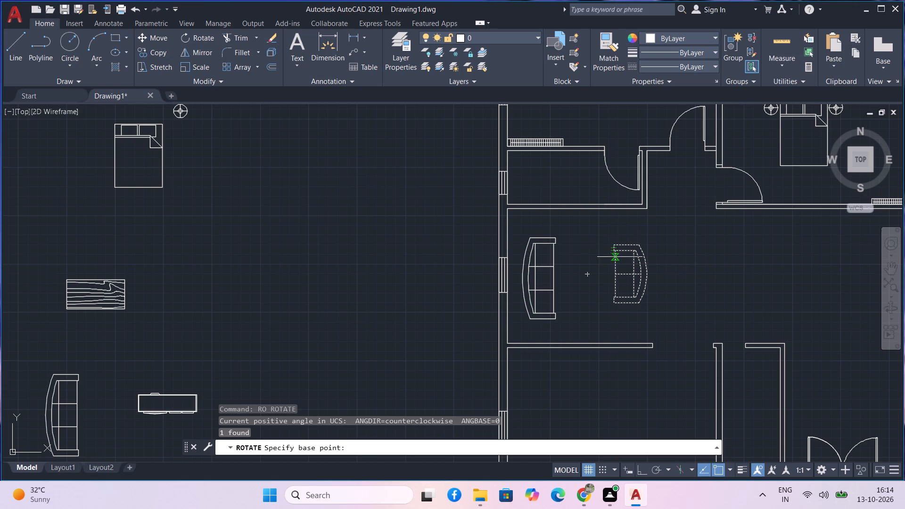
scroll(605, 243, "up", 3)
left_click(640, 244)
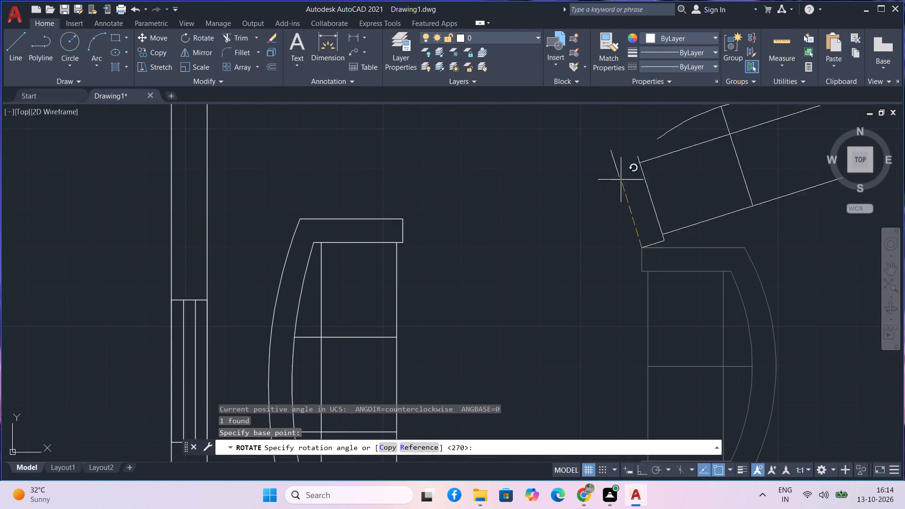
scroll(650, 209, "down", 1)
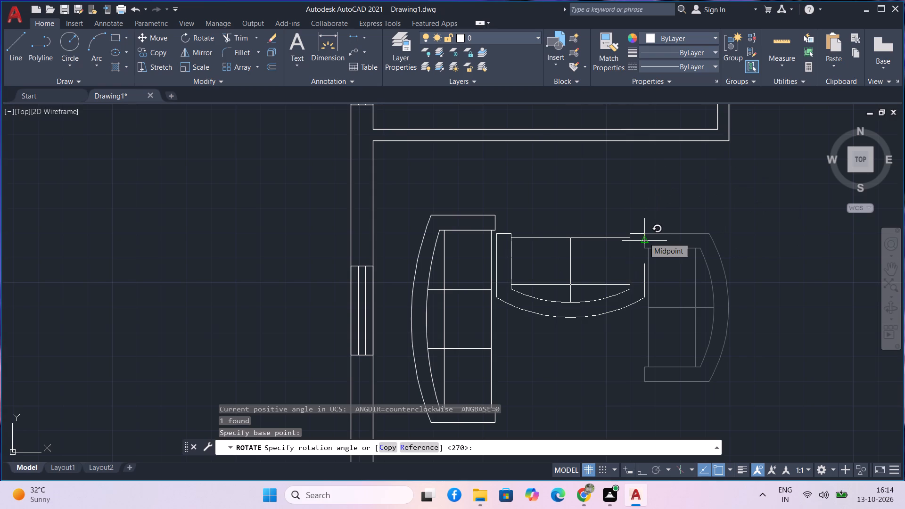
key("F8")
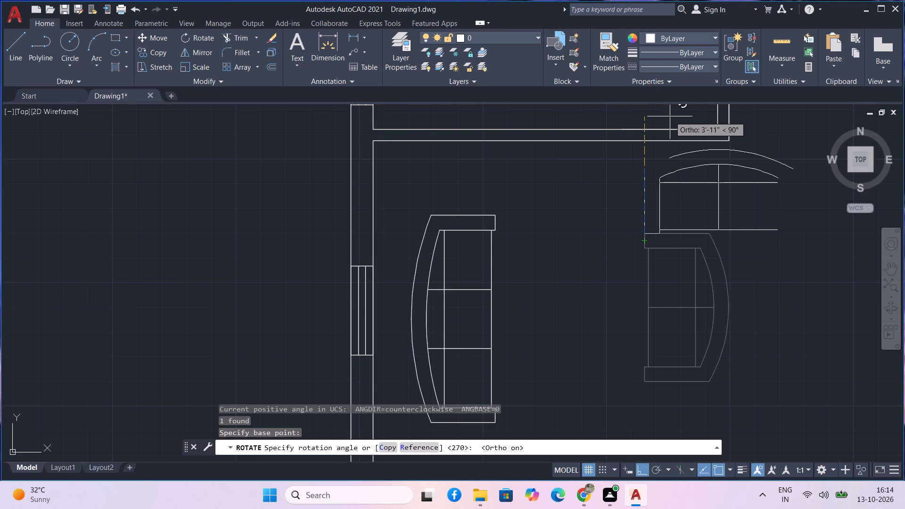
middle_click_drag(670, 116, 662, 201)
left_click(626, 181)
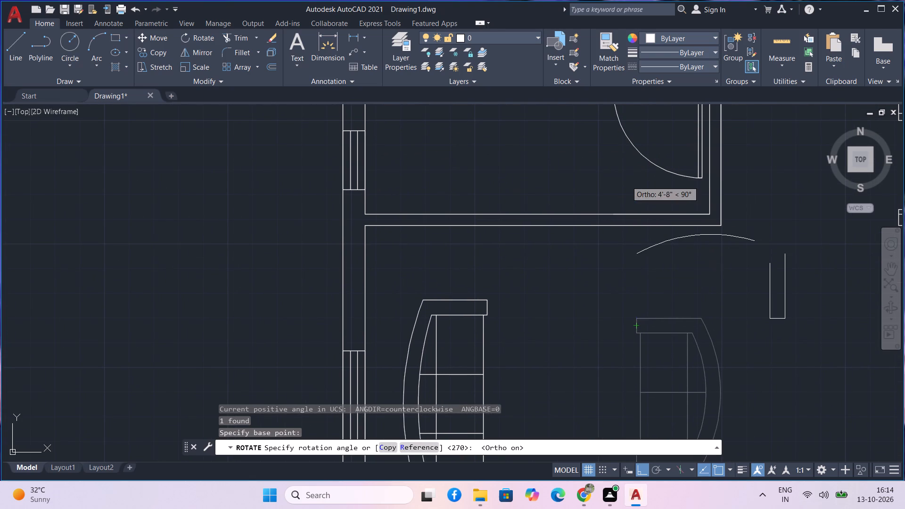
Move the two-seat sofa about 4' horizontally left, toward the three-seat sofa, along the central room's upper wall.
left_click_drag(807, 345, 790, 322)
left_click(741, 292)
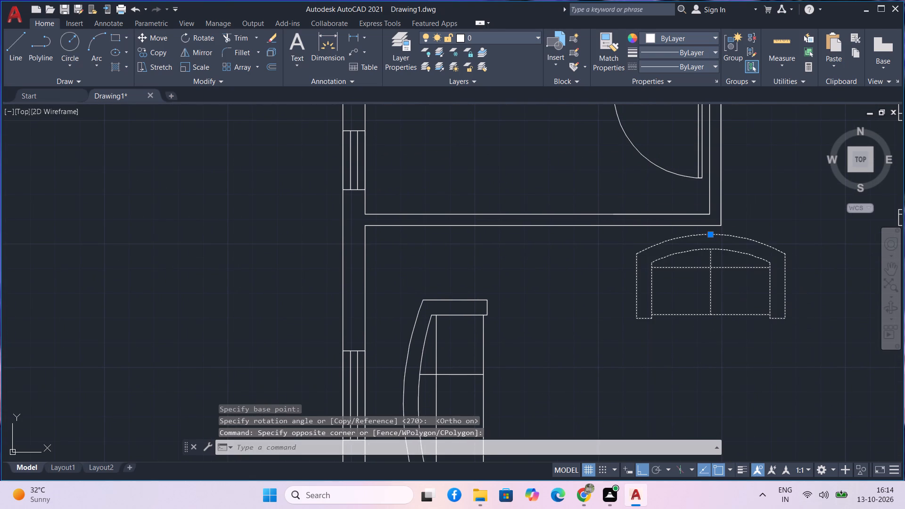
type("m")
key("space")
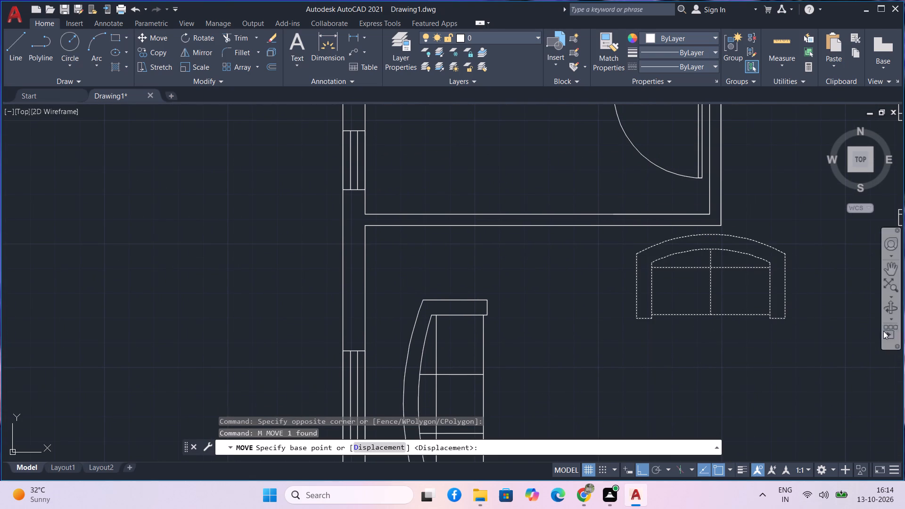
left_click(787, 318)
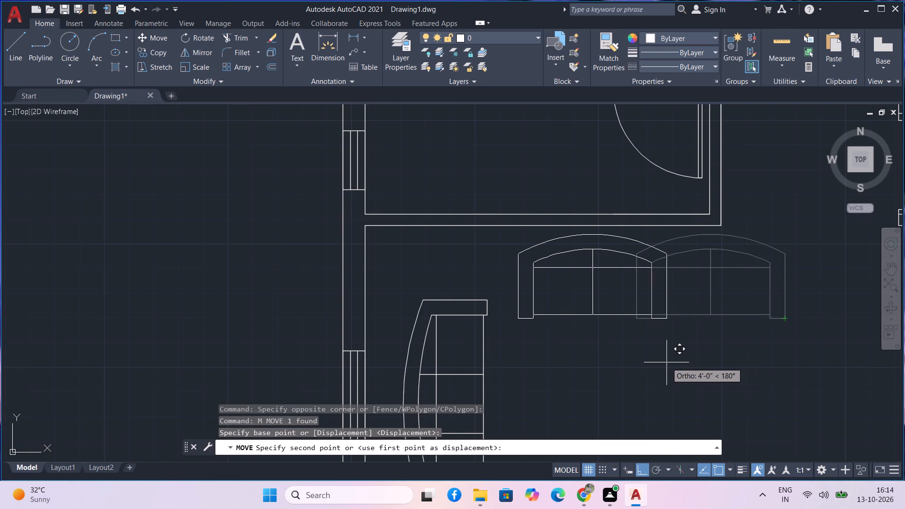
left_click(672, 361)
scroll(706, 354, "down", 1)
middle_click_drag(725, 356, 722, 353)
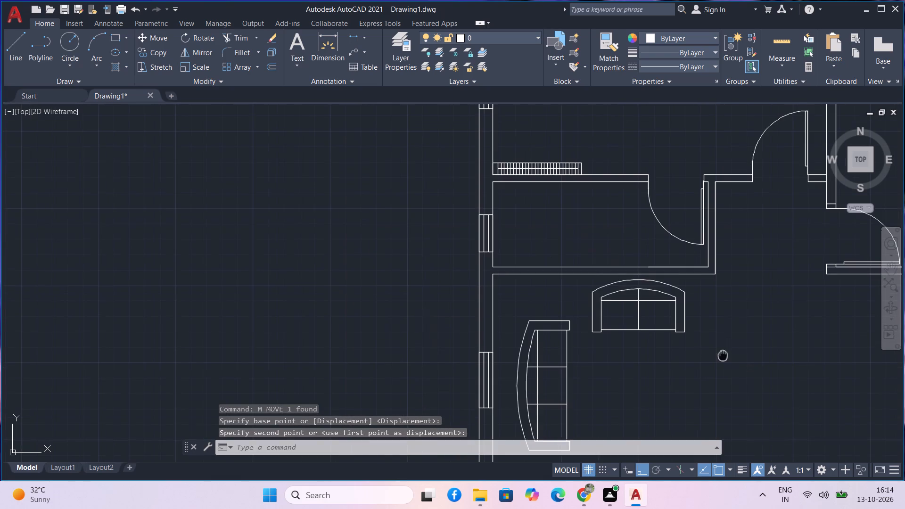
Rotate the loose wood-grain table outside the plan a quarter turn clockwise about its lower-right corner.
middle_click_drag(722, 353, 743, 291)
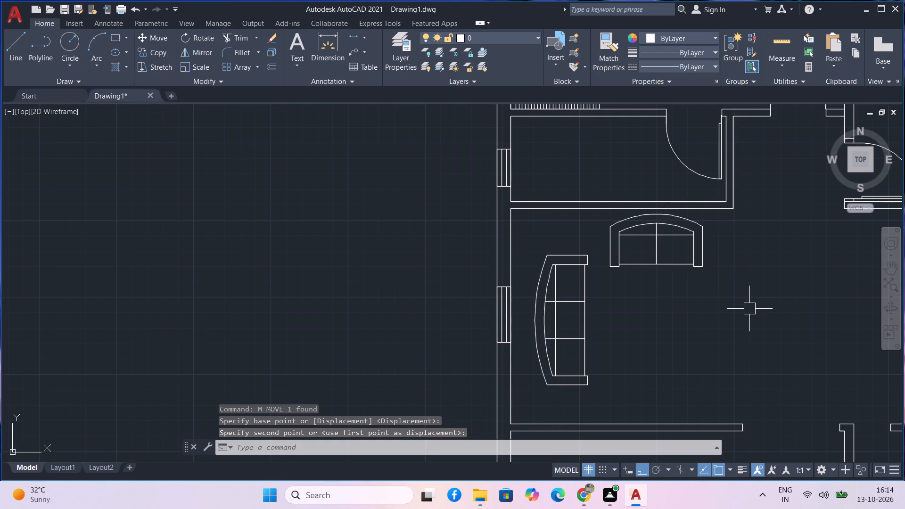
scroll(755, 311, "down", 1)
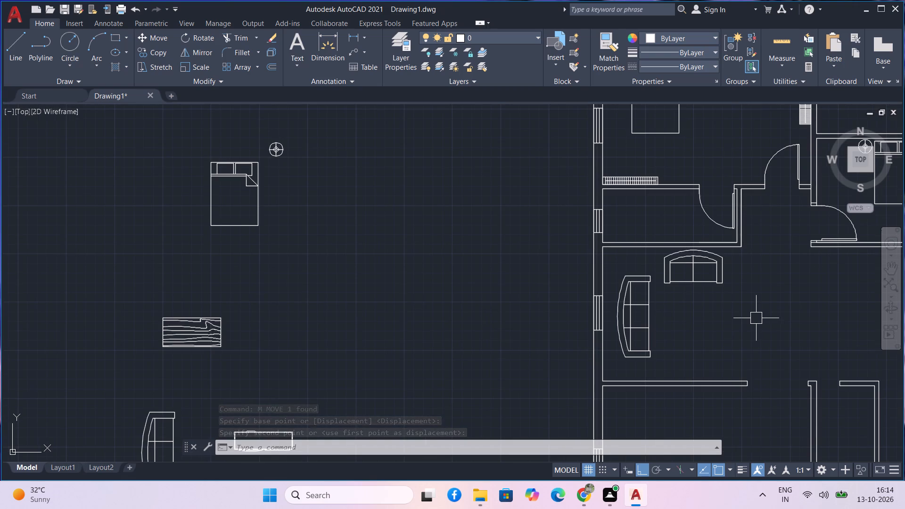
left_click(253, 353)
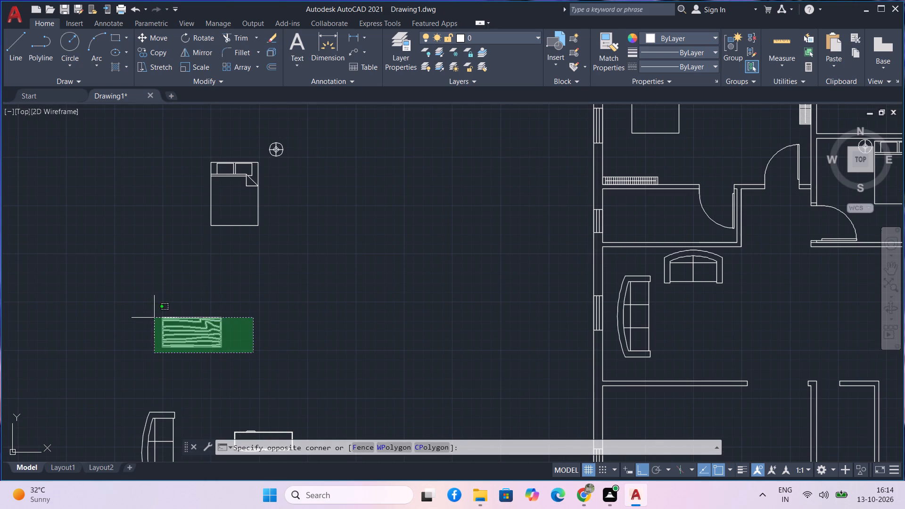
left_click(118, 301)
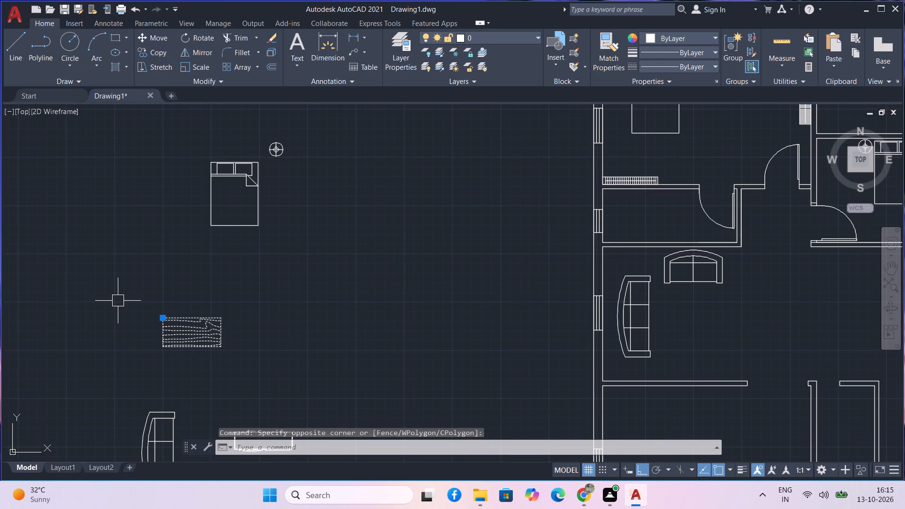
key("r")
type("o")
key("space")
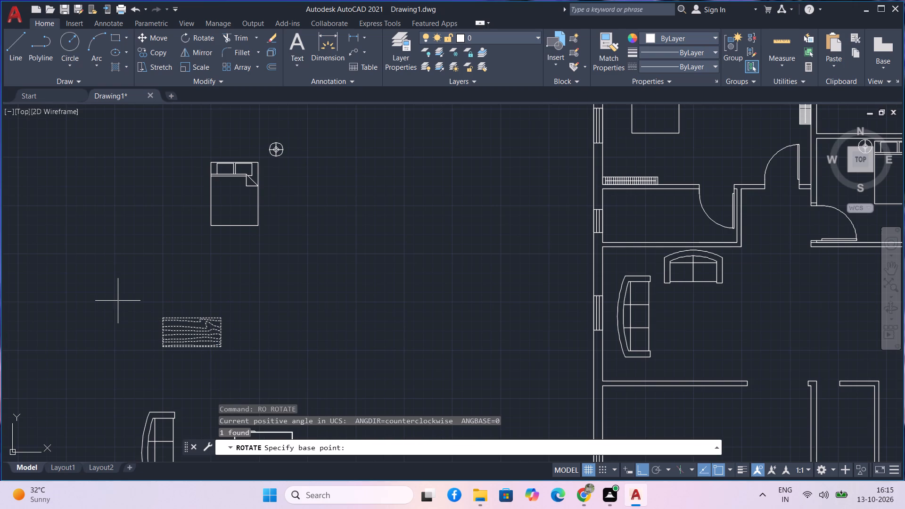
left_click(221, 348)
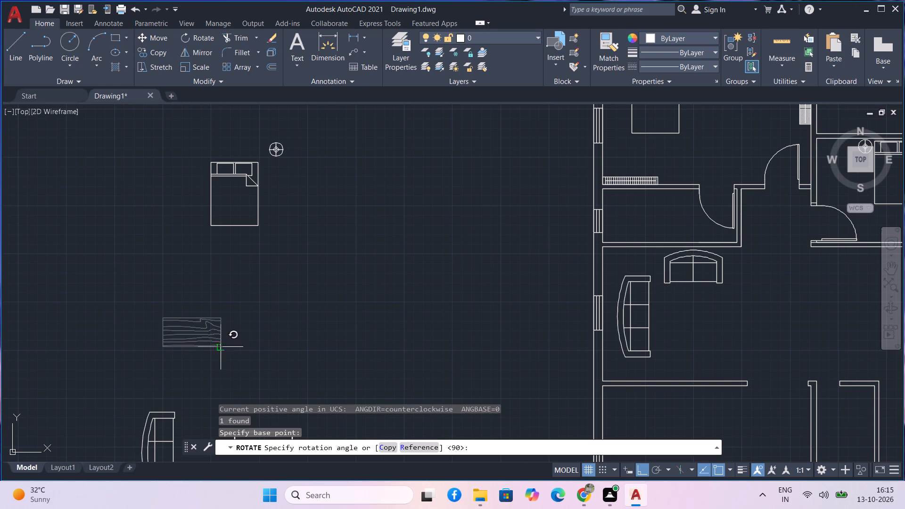
left_click(198, 380)
Move the rotated wood-grain table into the large central room, below the two-seat sofa and to the right of the three-seat sofa.
left_click_drag(296, 350, 268, 325)
left_click(218, 296)
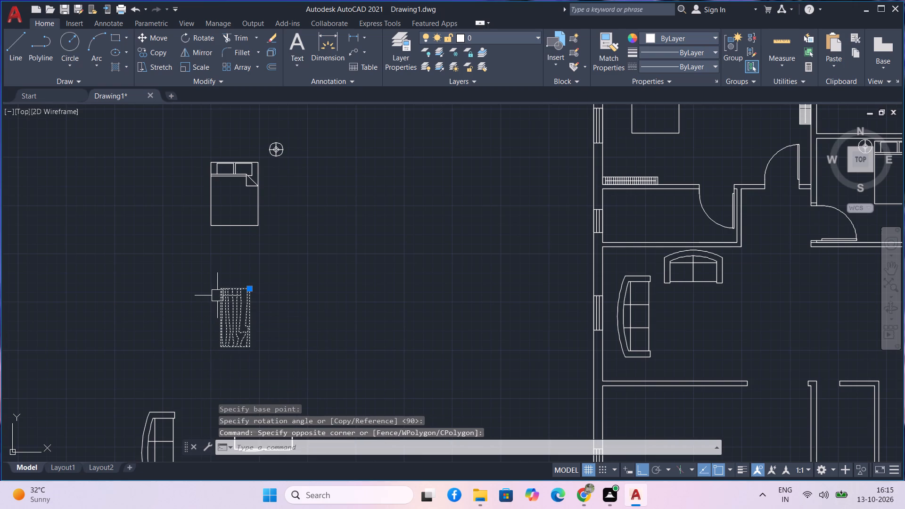
type("m")
key("space")
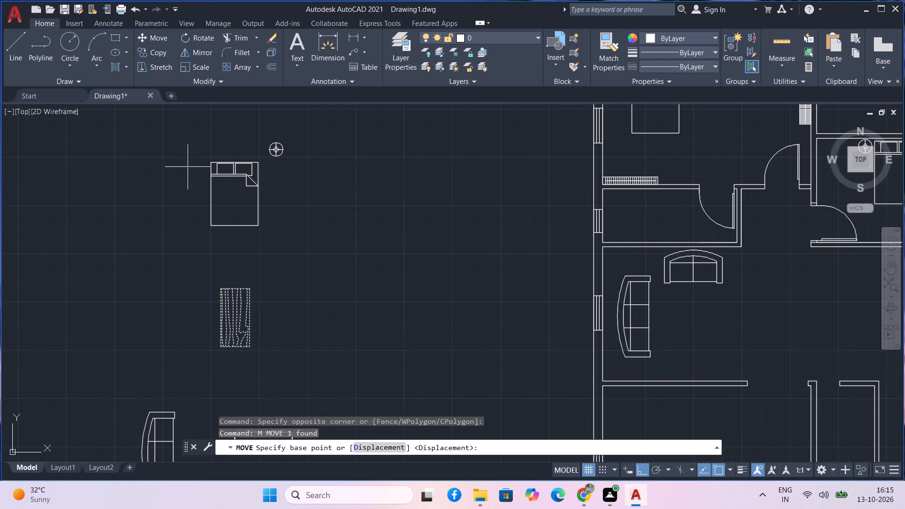
scroll(252, 289, "up", 3)
left_click(244, 293)
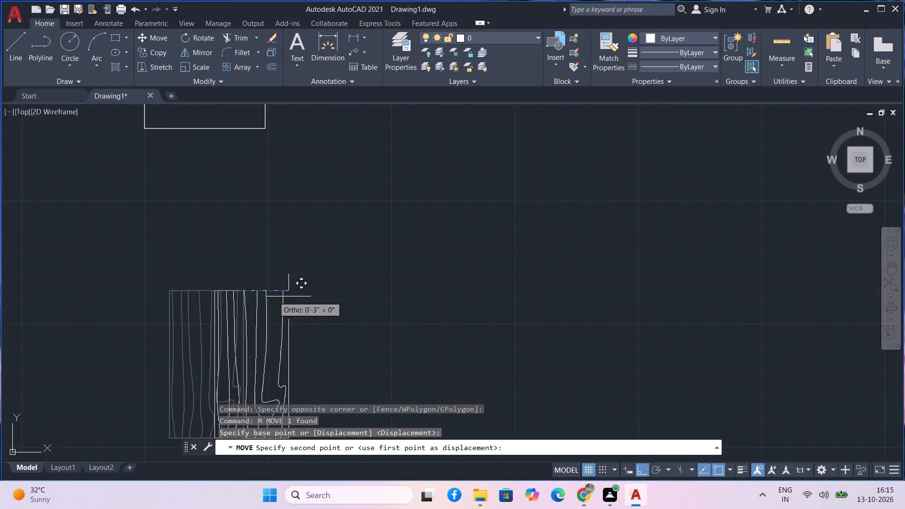
scroll(370, 317, "down", 1)
key("F8")
scroll(456, 323, "down", 3)
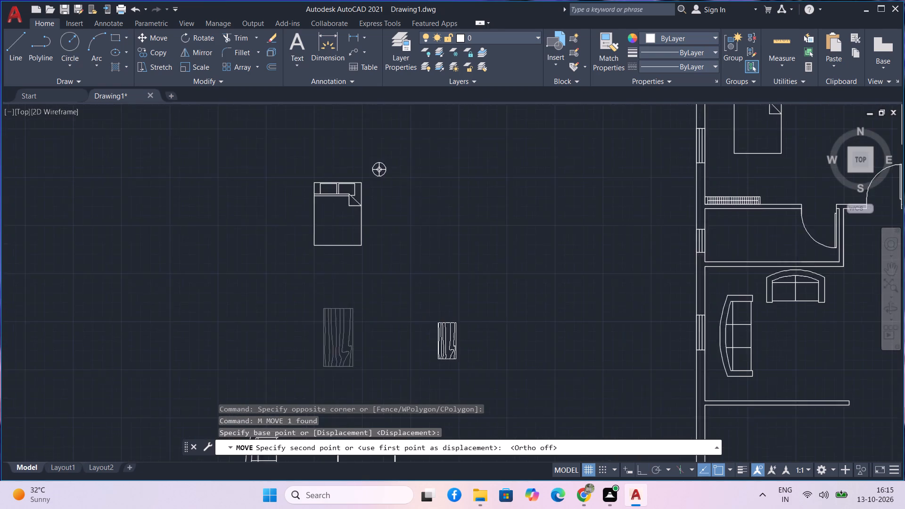
middle_click_drag(586, 308, 434, 280)
scroll(525, 294, "up", 3)
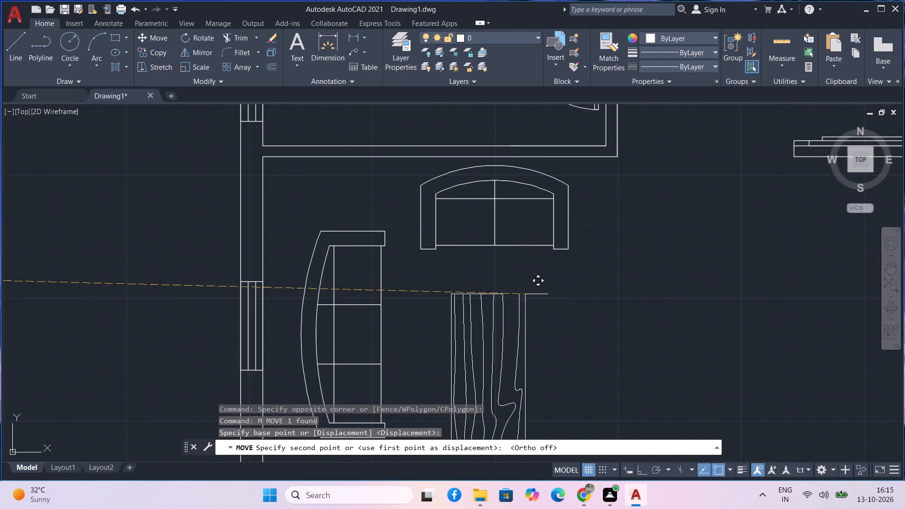
left_click(535, 275)
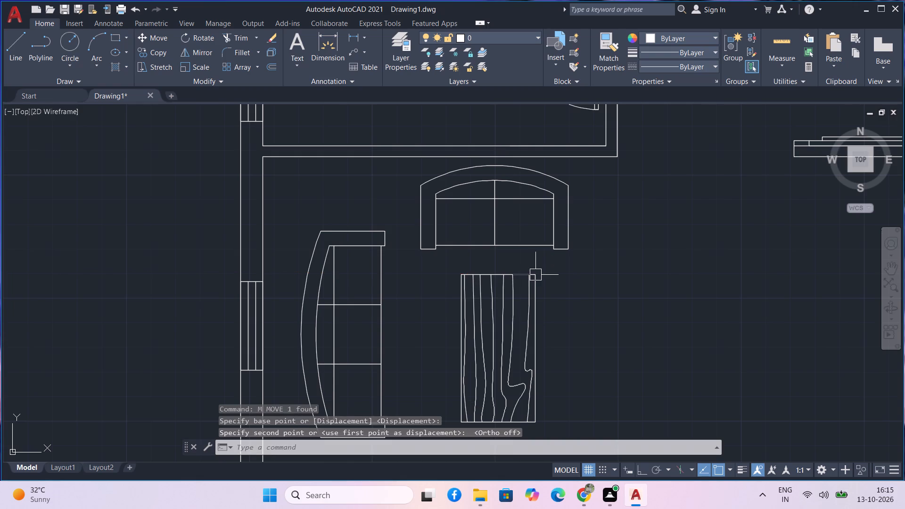
Rotate the loose narrow rectangular unit outside the plan roughly a quarter turn clockwise about its upper-right corner.
scroll(650, 301, "down", 3)
middle_click_drag(614, 286, 467, 259)
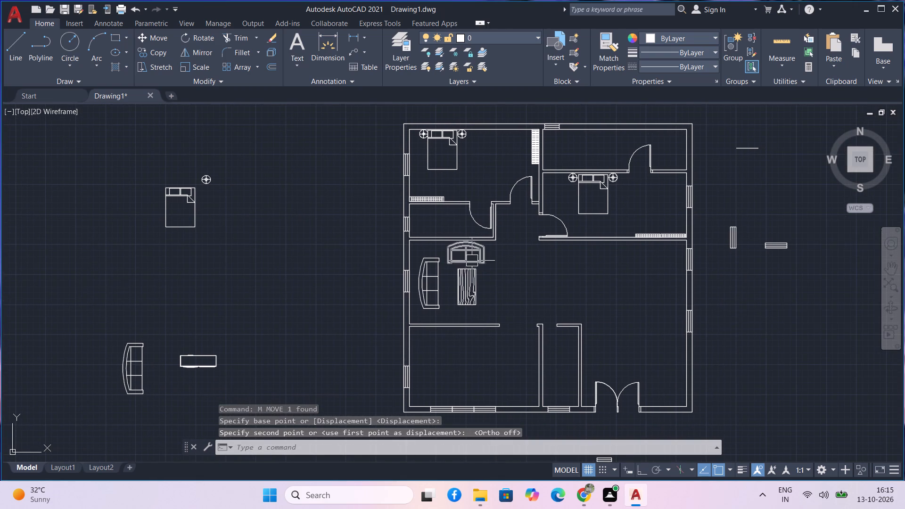
middle_click_drag(245, 330, 289, 262)
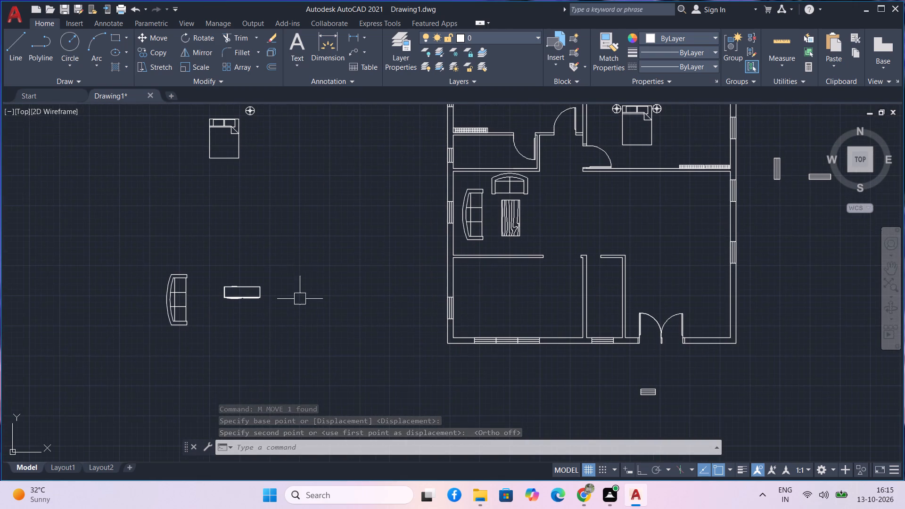
left_click_drag(291, 328, 279, 320)
scroll(230, 267, "up", 4)
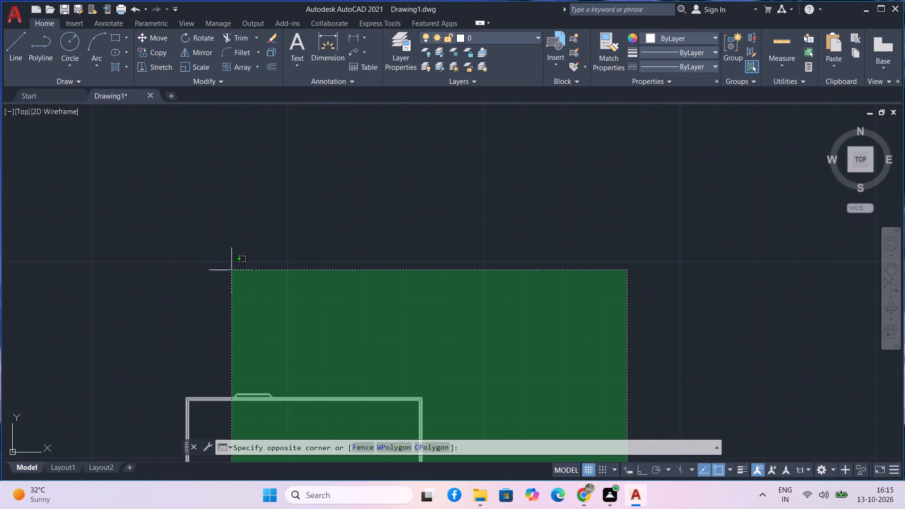
middle_click_drag(232, 271, 261, 156)
scroll(239, 210, "up", 1)
scroll(268, 160, "down", 3)
middle_click_drag(265, 176, 255, 154)
left_click(249, 149)
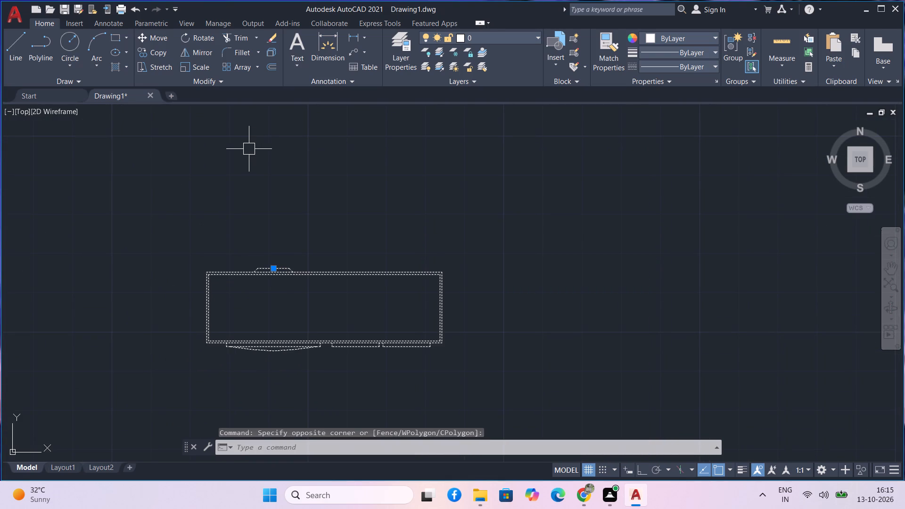
type("ro")
key("space")
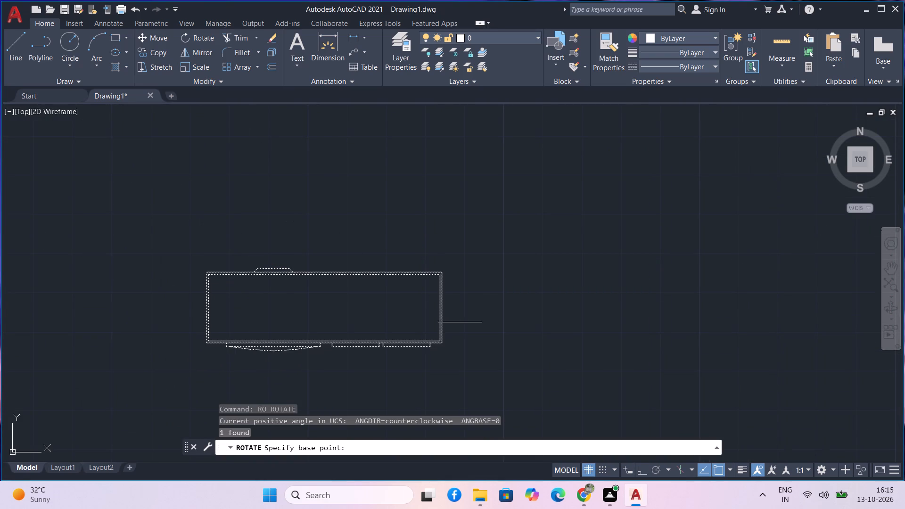
left_click(436, 269)
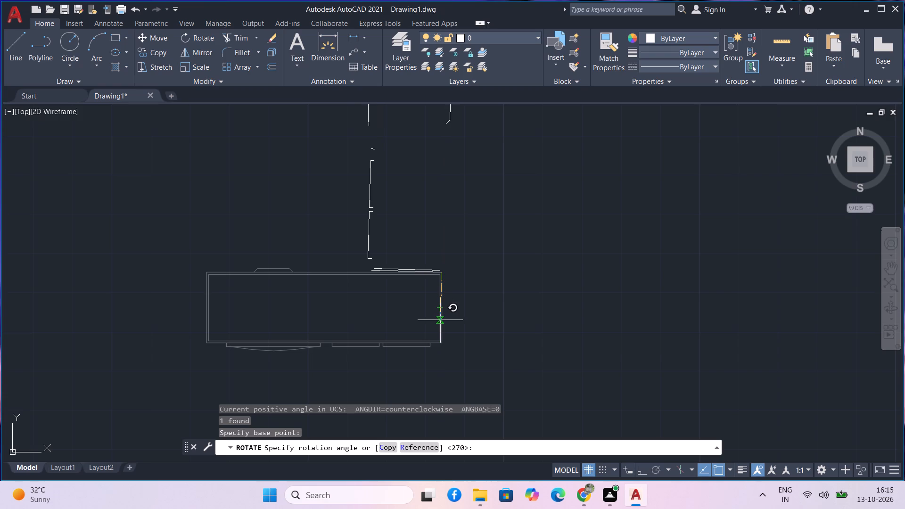
key("F8")
left_click(440, 320)
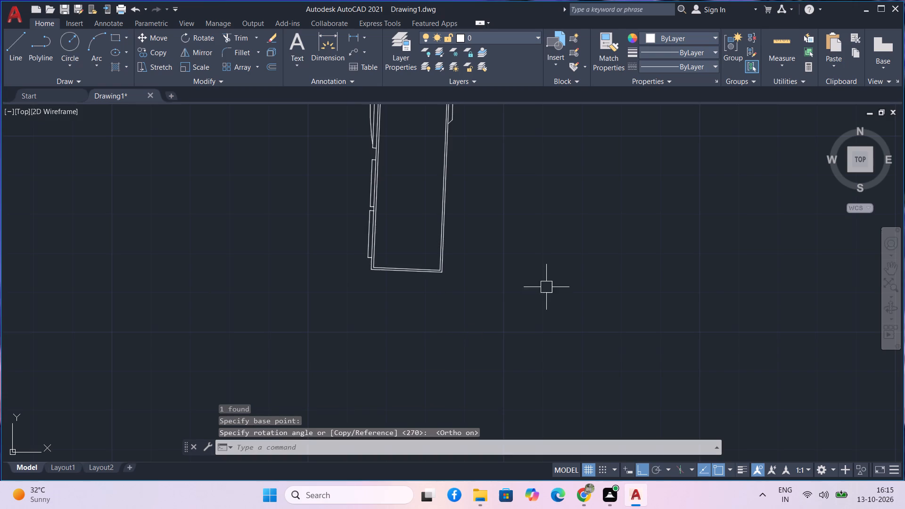
Rotate the tilted rectangular unit about half a turn around its lower-right corner so it stands upright with its bulging side facing right.
left_click_drag(523, 283, 473, 253)
left_click(317, 191)
scroll(354, 237, "down", 3)
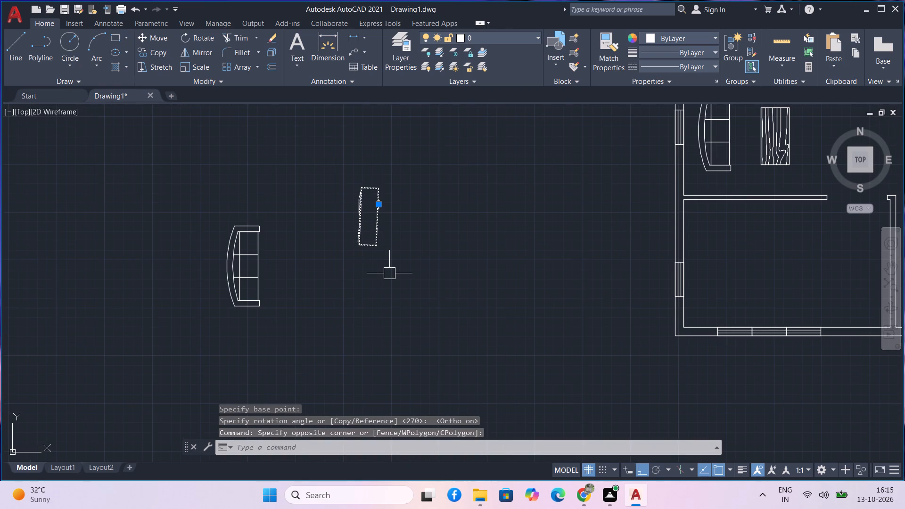
type("ro")
key("space")
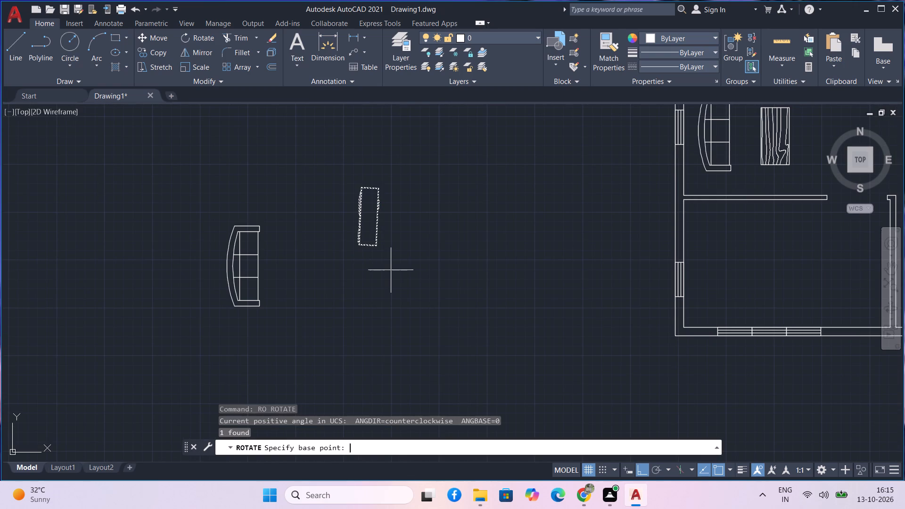
left_click(379, 244)
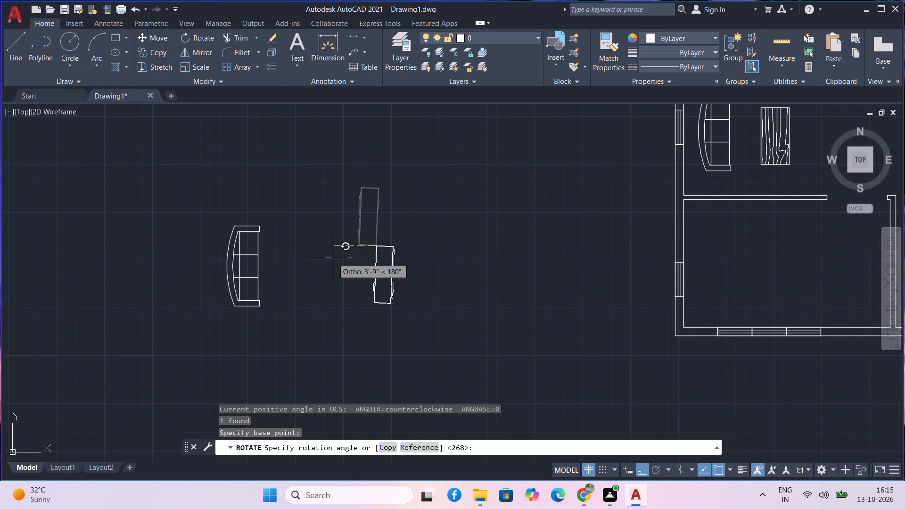
key("F8")
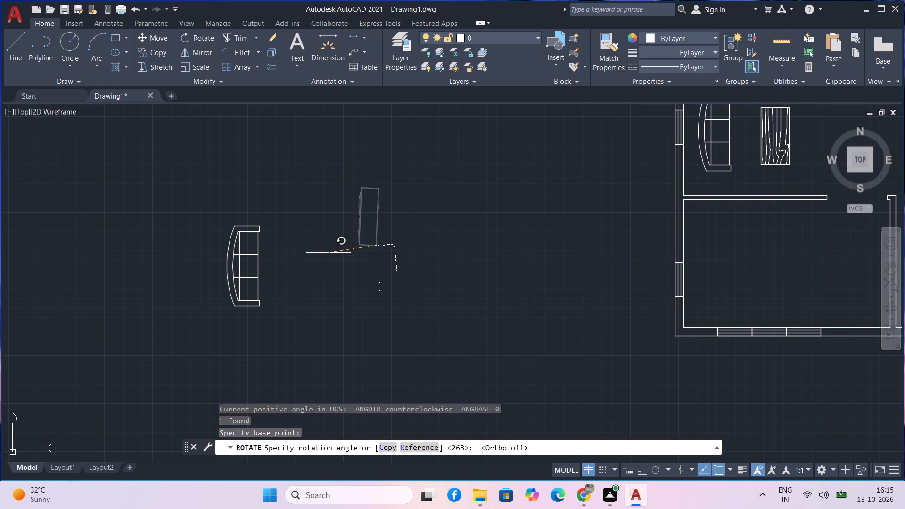
left_click(327, 248)
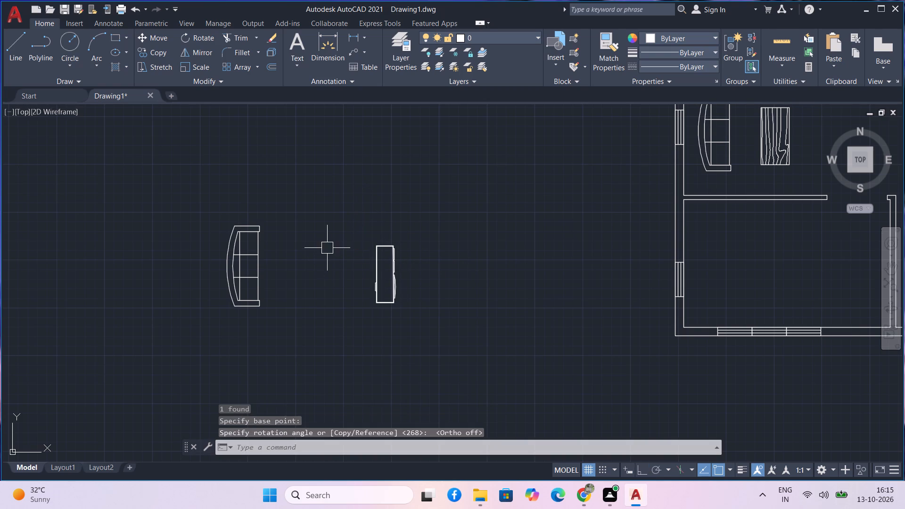
Move the upright rectangular unit into the central room's upper-right corner, against the right wall beside the window.
left_click_drag(409, 316, 408, 309)
left_click(363, 229)
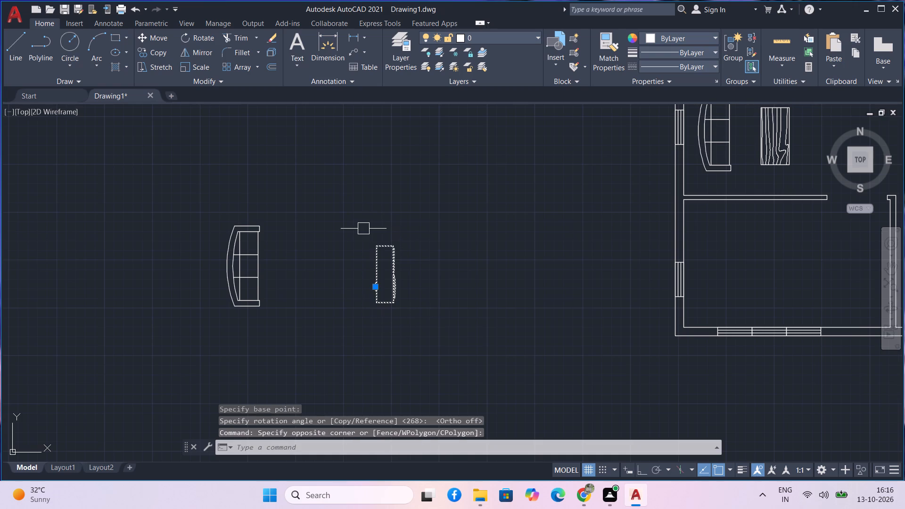
type("m")
key("space")
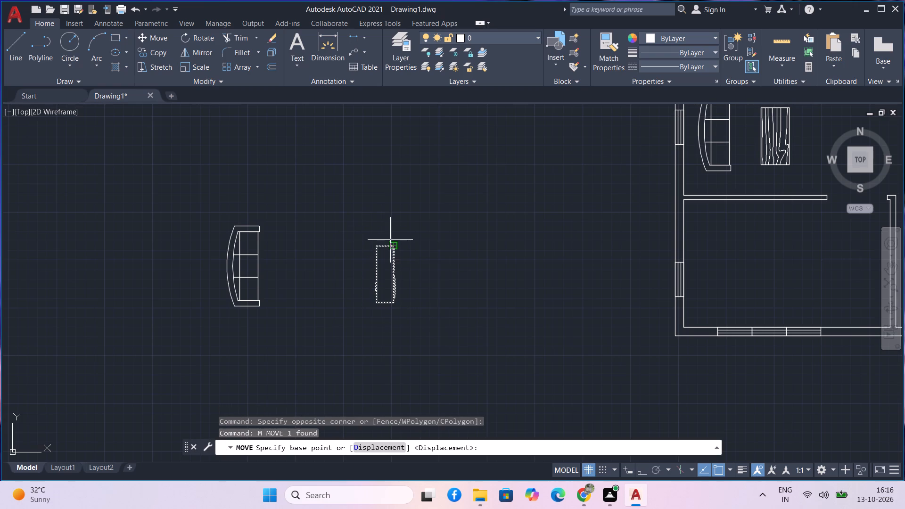
left_click(390, 240)
scroll(477, 254, "down", 4)
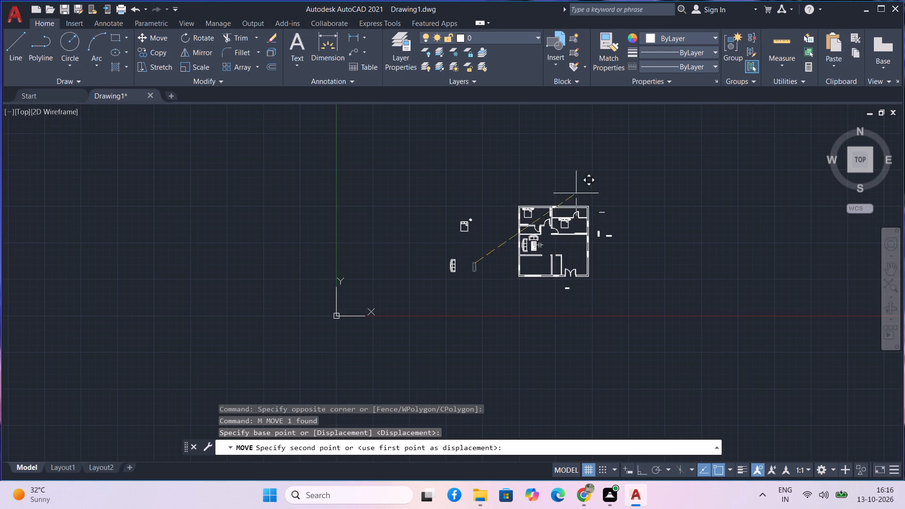
scroll(576, 236, "up", 3)
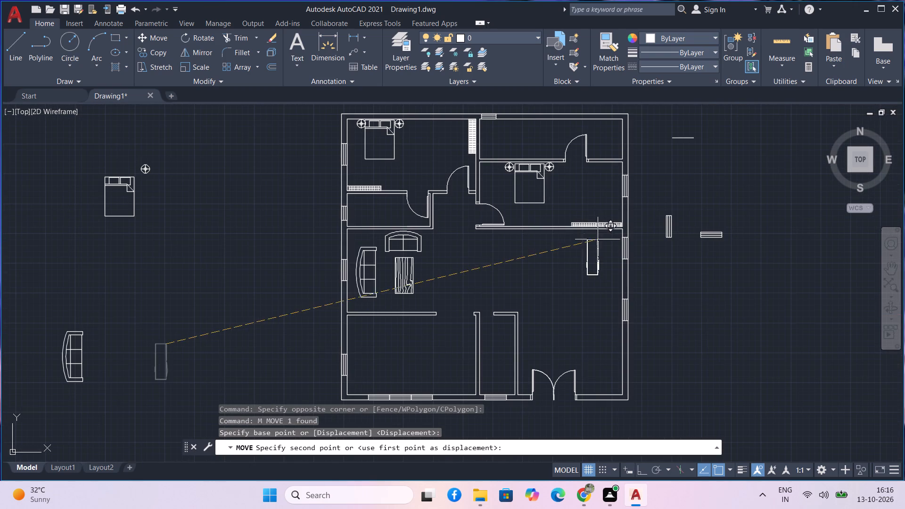
scroll(598, 241, "up", 1)
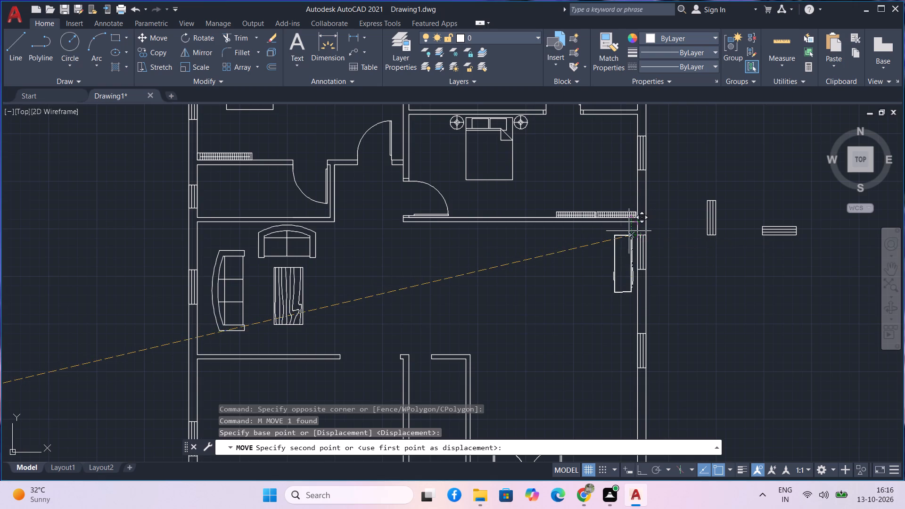
scroll(629, 231, "up", 3)
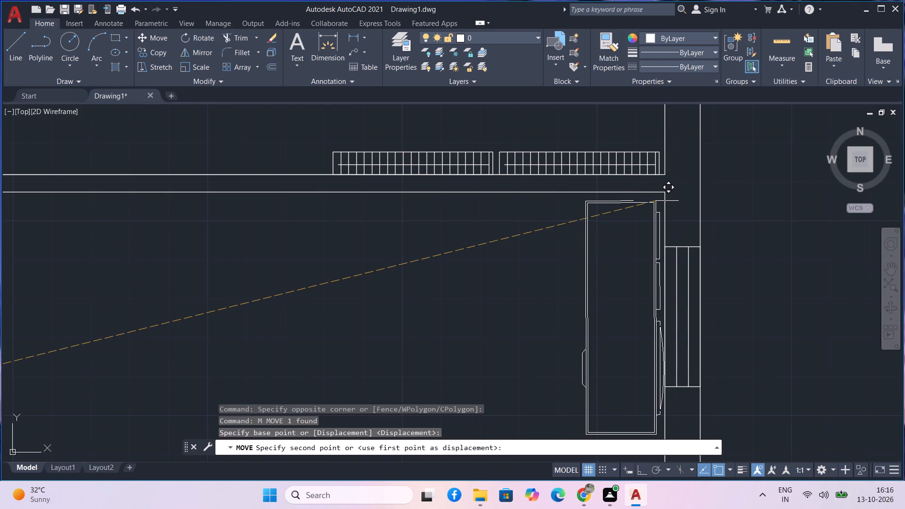
left_click(658, 201)
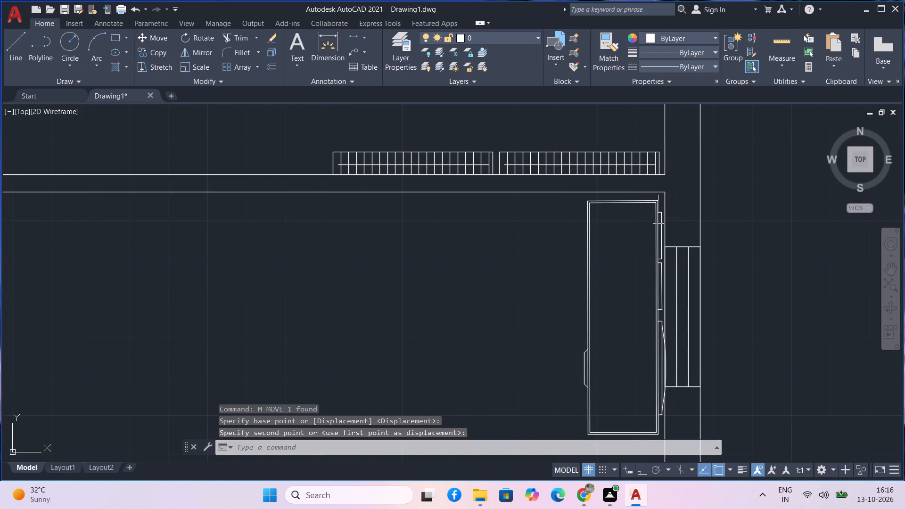
Move the upright rectangular unit down along the central room's right wall so it sits between the two windows.
scroll(542, 261, "down", 2)
middle_click_drag(485, 279, 526, 230)
scroll(486, 271, "down", 2)
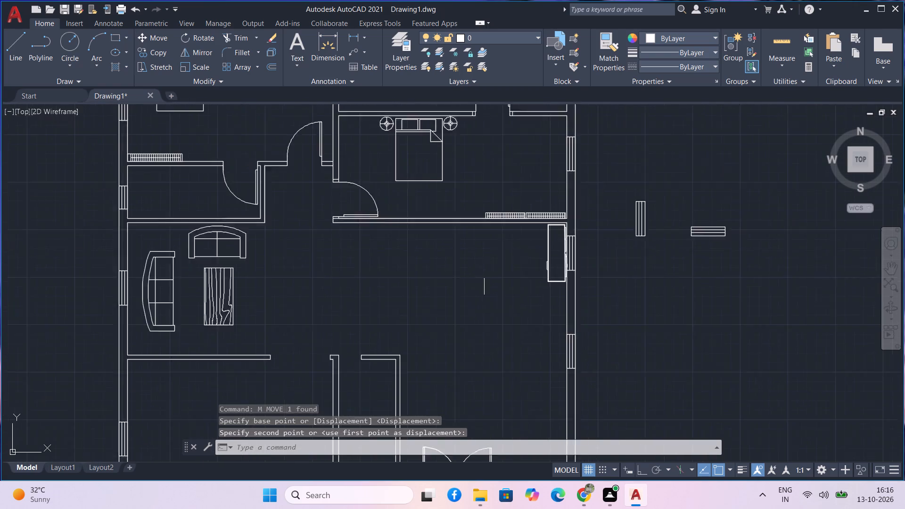
middle_click_drag(468, 321, 497, 290)
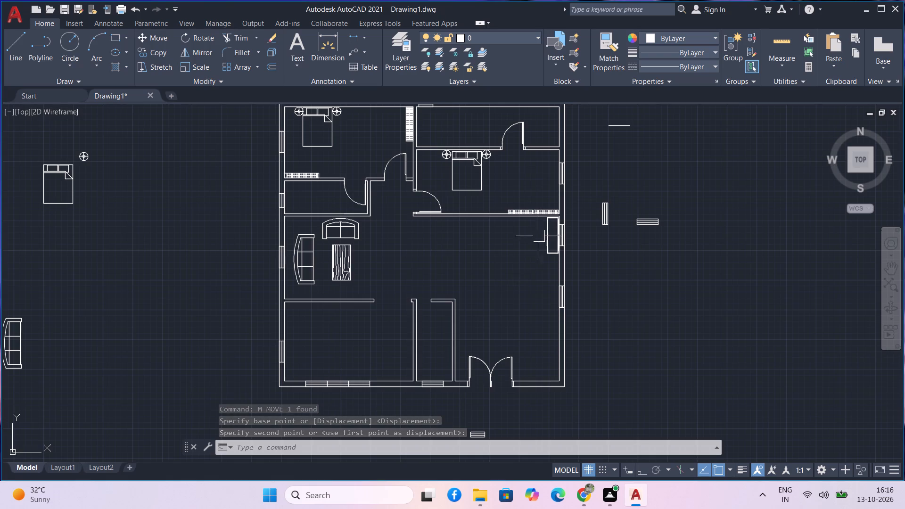
scroll(541, 235, "up", 3)
left_click_drag(592, 331, 581, 319)
left_click(569, 303)
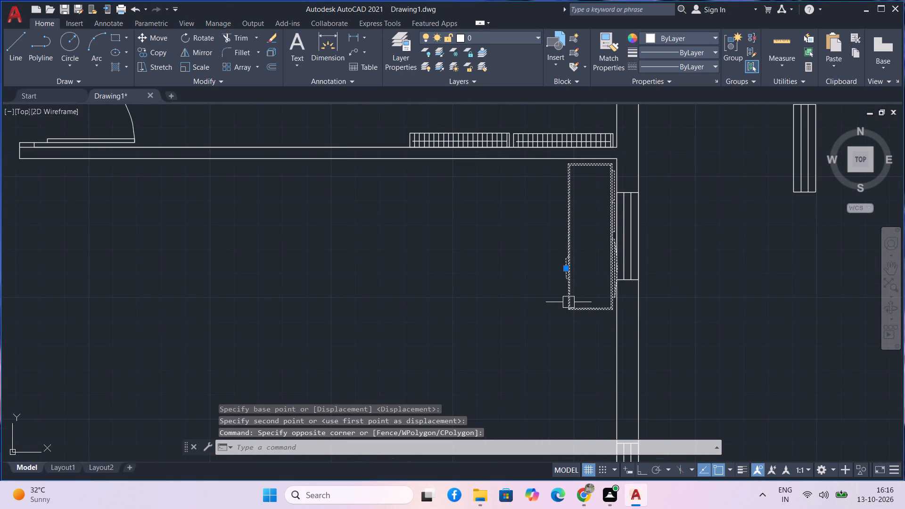
type("m")
key("space")
left_click(568, 310)
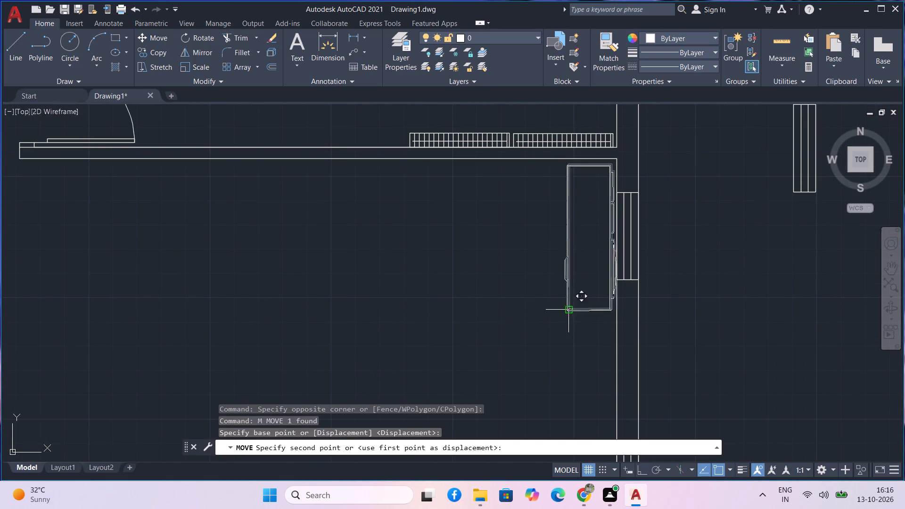
scroll(565, 371, "down", 2)
middle_click_drag(563, 370, 566, 302)
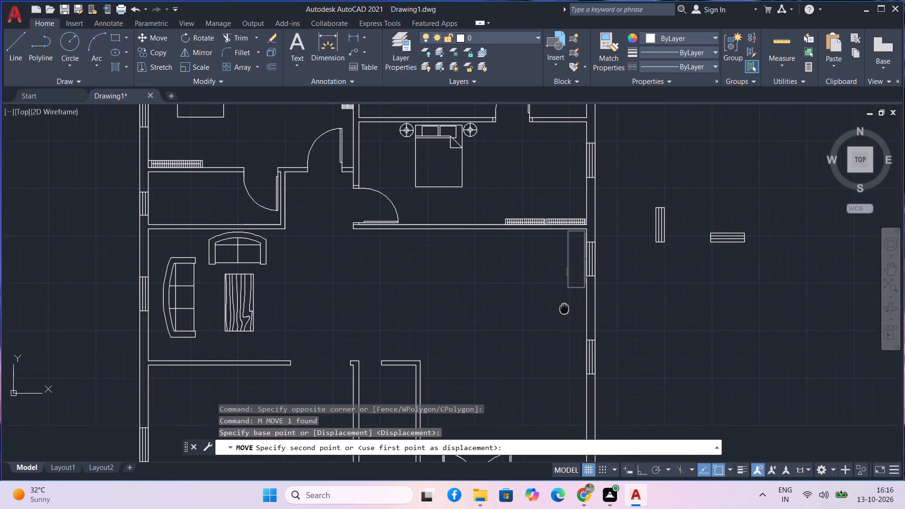
middle_click_drag(566, 302, 570, 277)
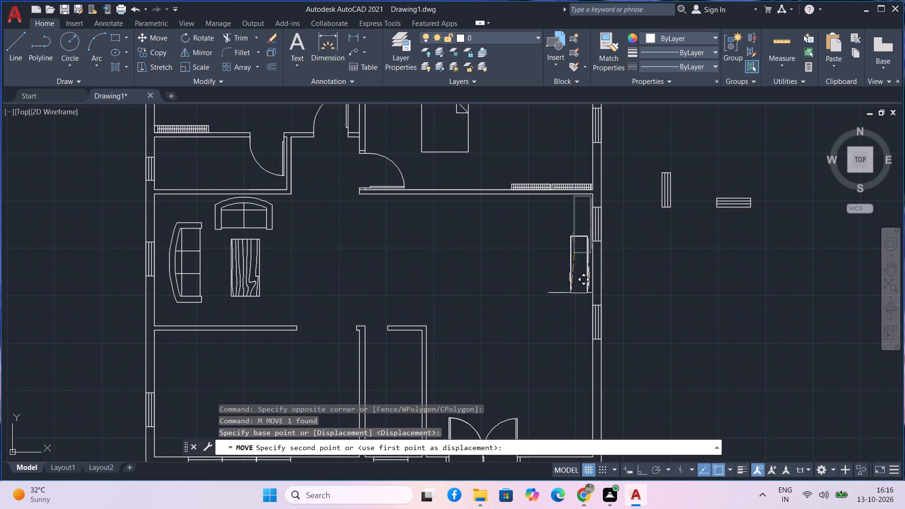
scroll(571, 290, "up", 2)
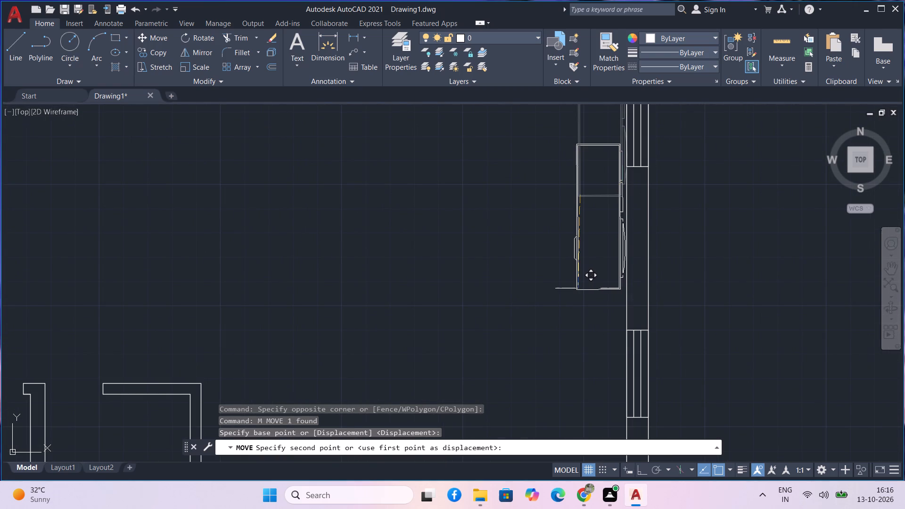
left_click(578, 288)
Delete the loose line and the two spare window pieces lying outside the plan's right wall.
scroll(553, 300, "down", 3)
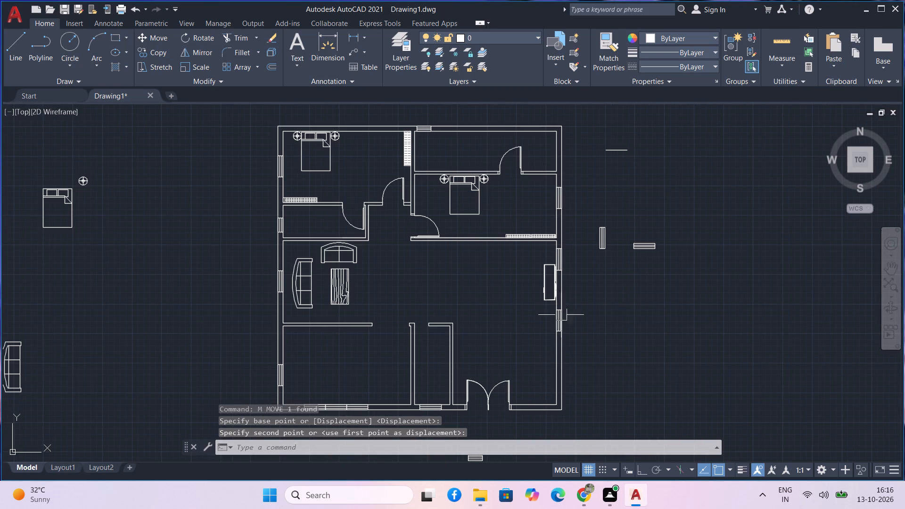
left_click(697, 288)
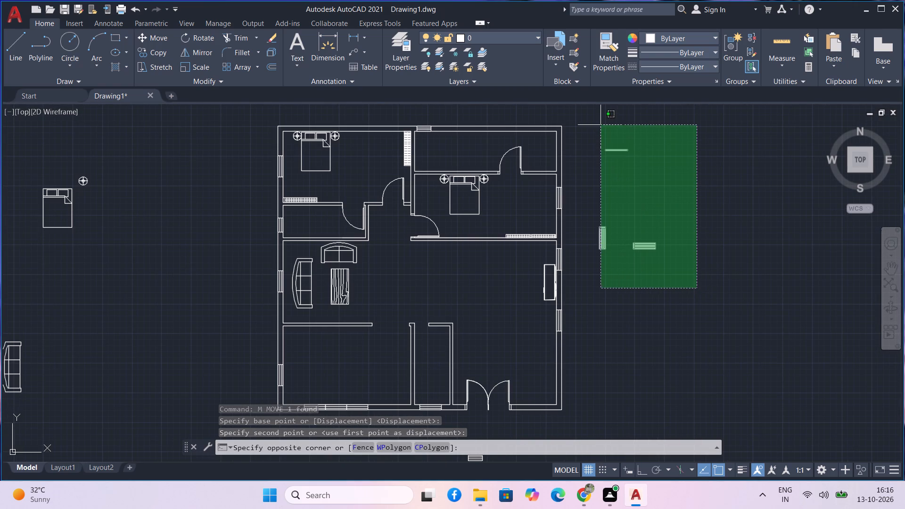
left_click(593, 126)
key("Delete")
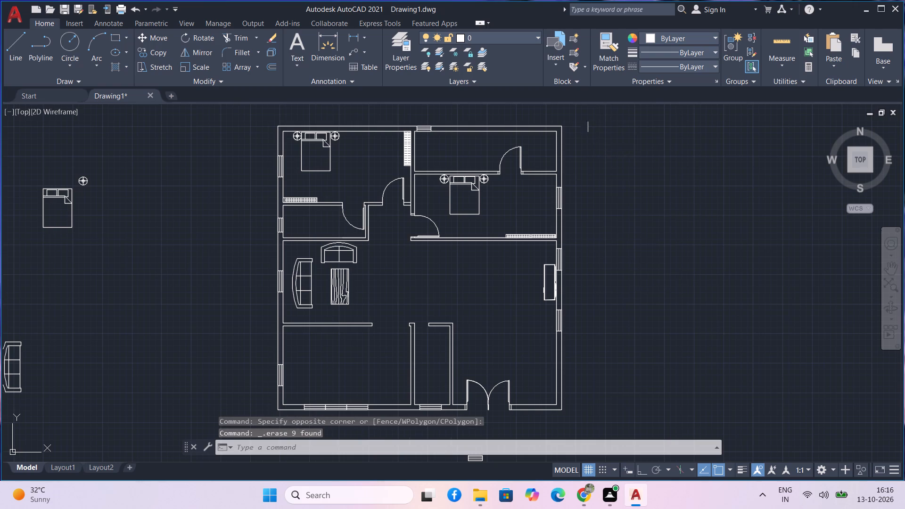
Delete the spare bed, table lamp and three-seat sofa lying outside the plan's left wall.
scroll(142, 242, "down", 1)
middle_click_drag(142, 242, 273, 251)
left_click_drag(250, 361, 245, 360)
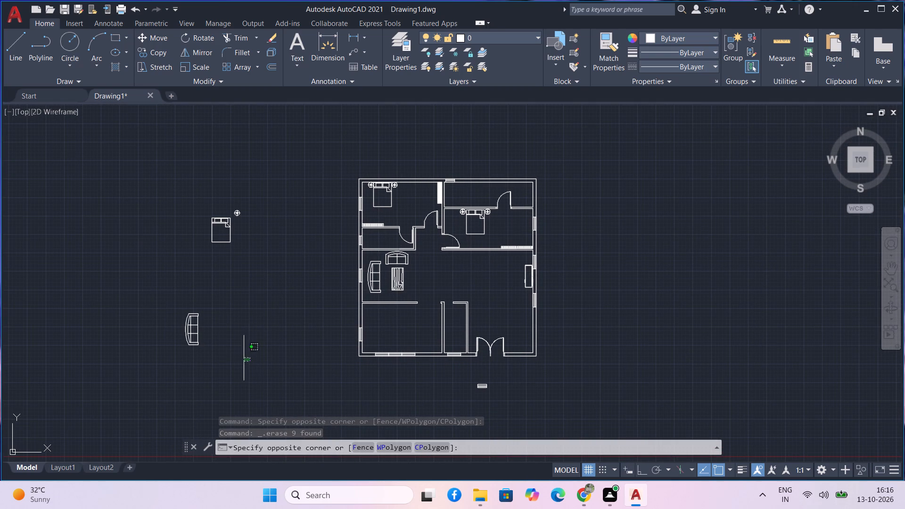
left_click(176, 184)
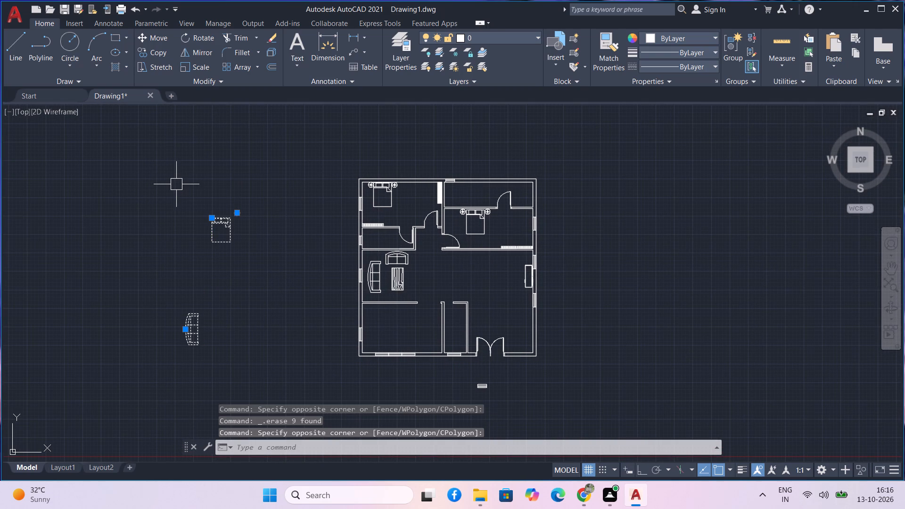
key("Delete")
Open DesignCenter with the Home - Space Planner furniture blocks.
scroll(194, 240, "down", 1)
middle_click_drag(194, 242, 225, 189)
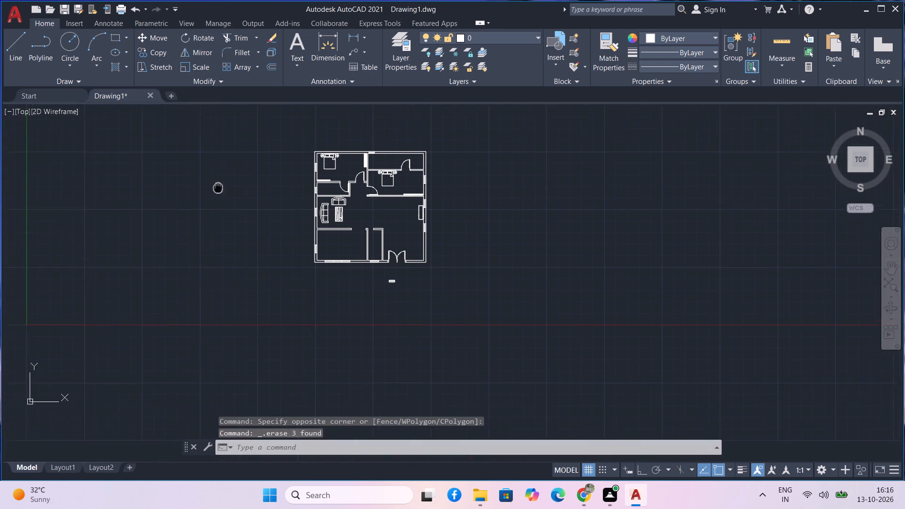
middle_click_drag(225, 189, 226, 189)
scroll(347, 243, "up", 2)
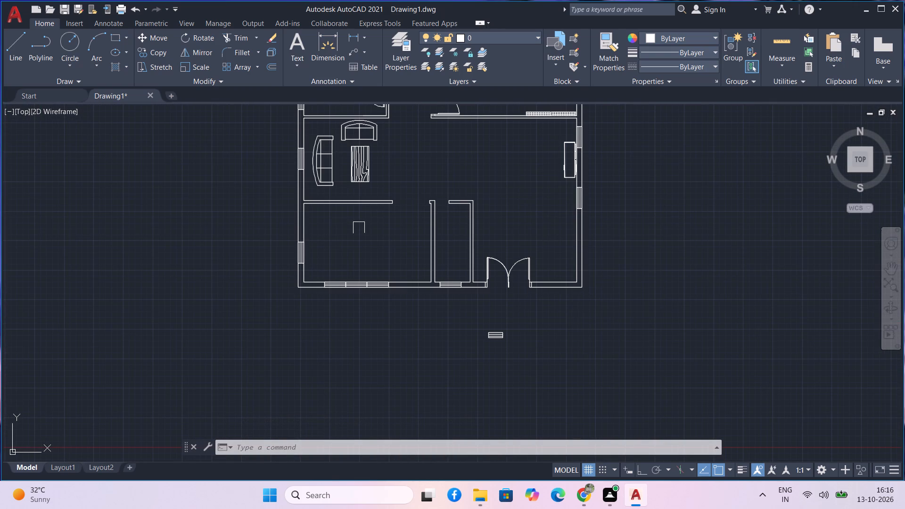
key("ctrl+2")
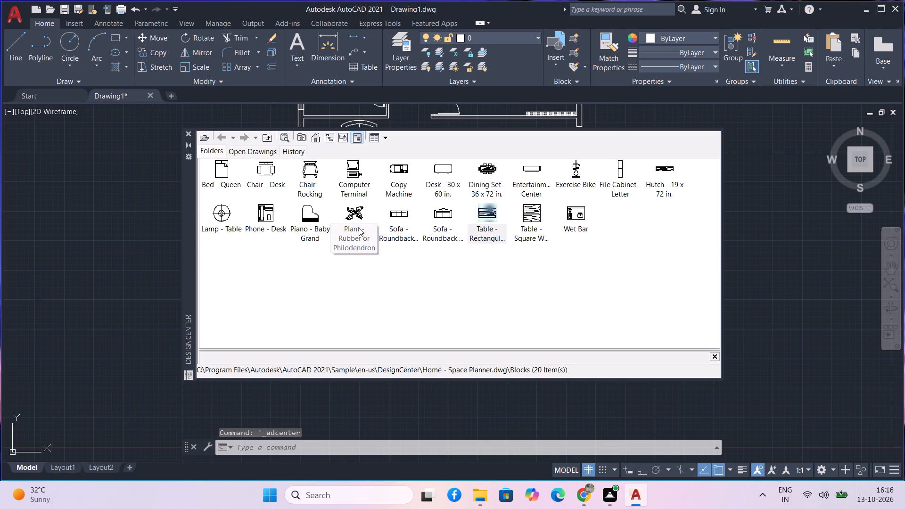
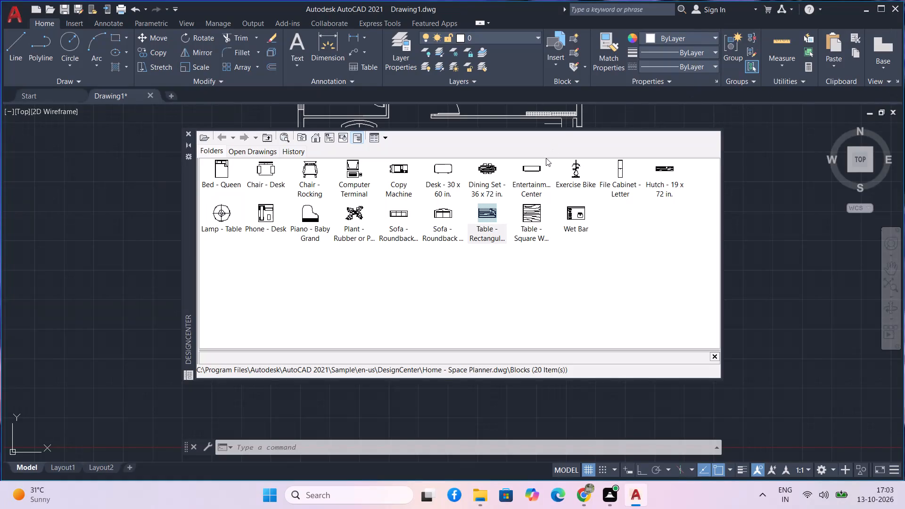
Browse DesignCenter to the blocks of the Kitchens.dwg sample drawing.
scroll(538, 187, "down", 2)
left_click(190, 135)
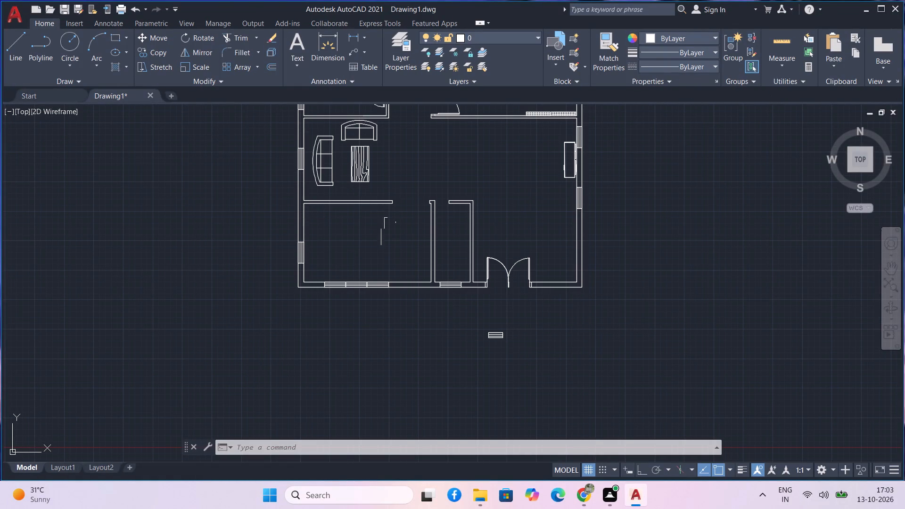
middle_click_drag(406, 221, 321, 268)
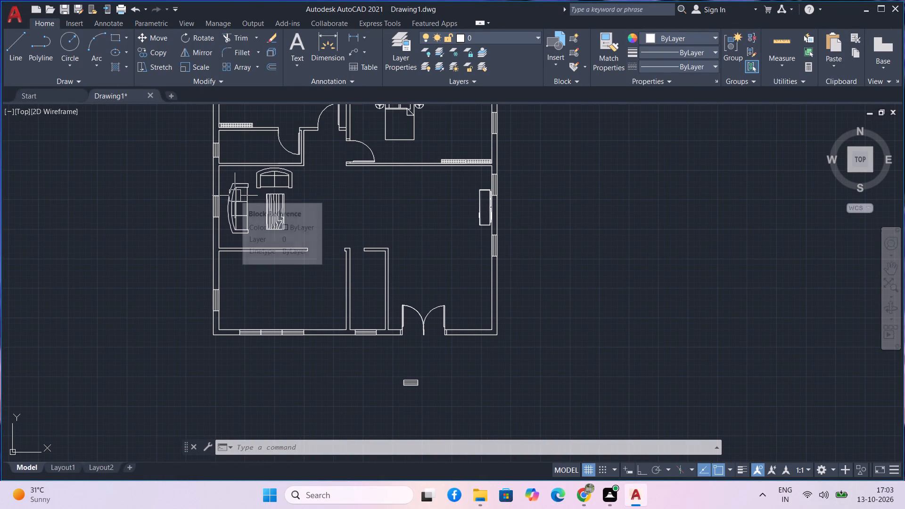
key("ctrl+2")
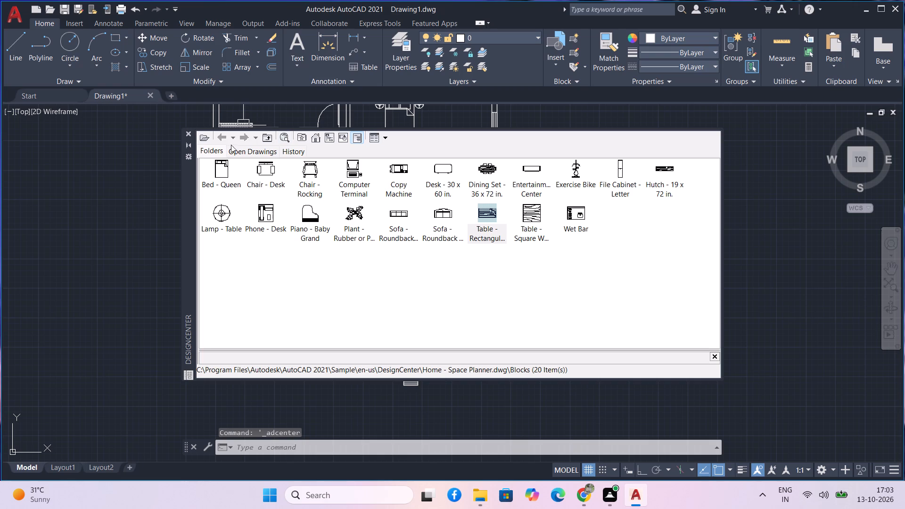
left_click(220, 134)
left_click(315, 136)
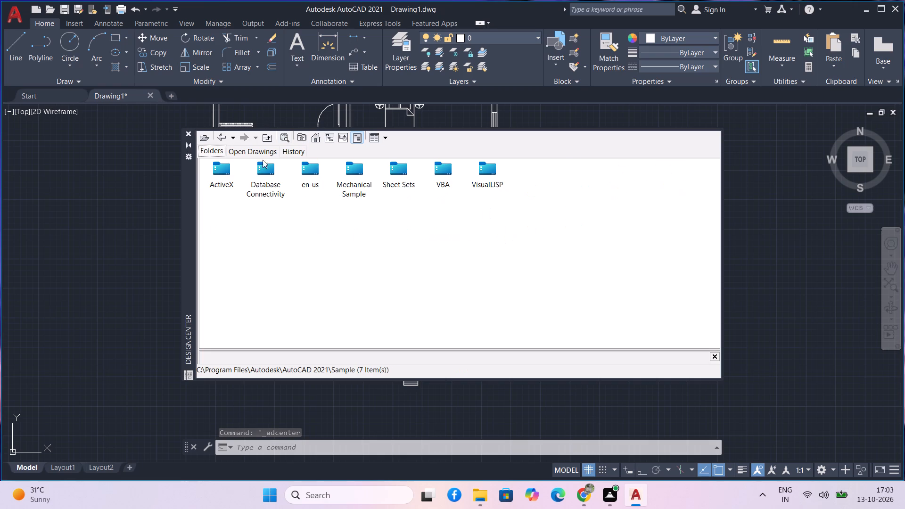
double_click(315, 171)
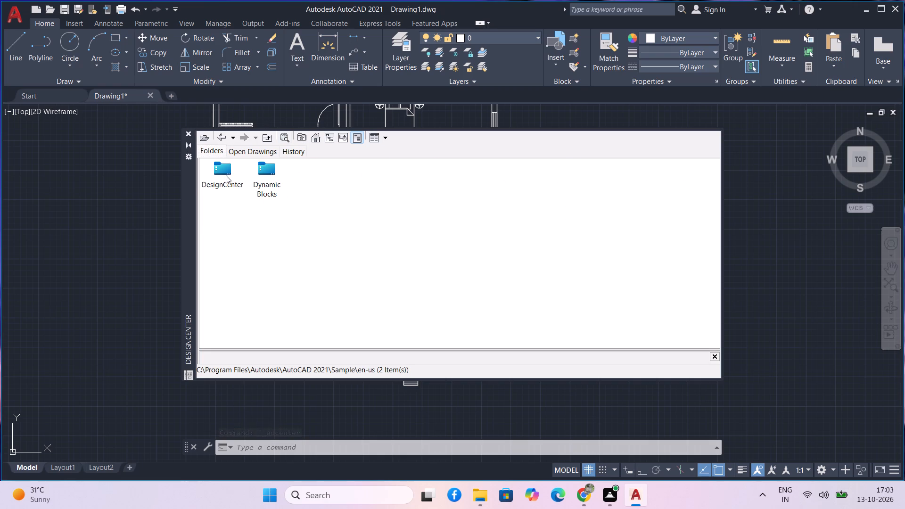
double_click(233, 172)
double_click(219, 213)
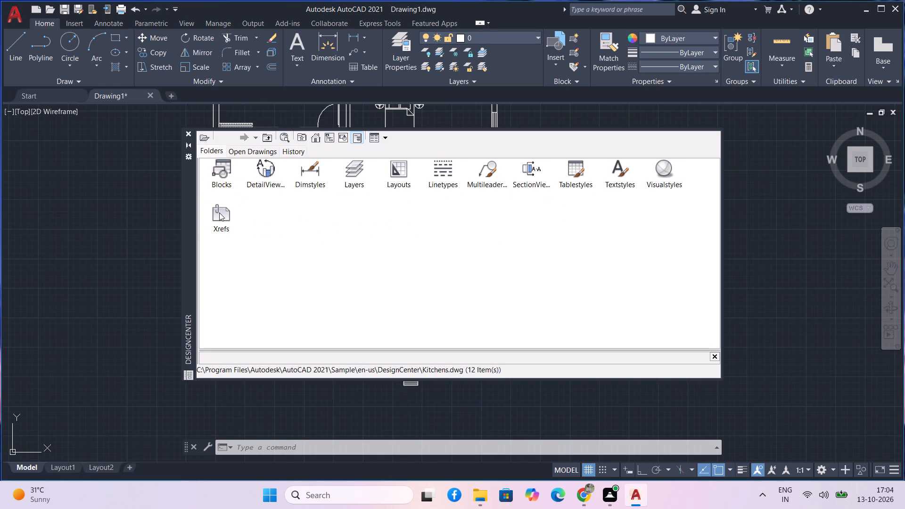
double_click(224, 164)
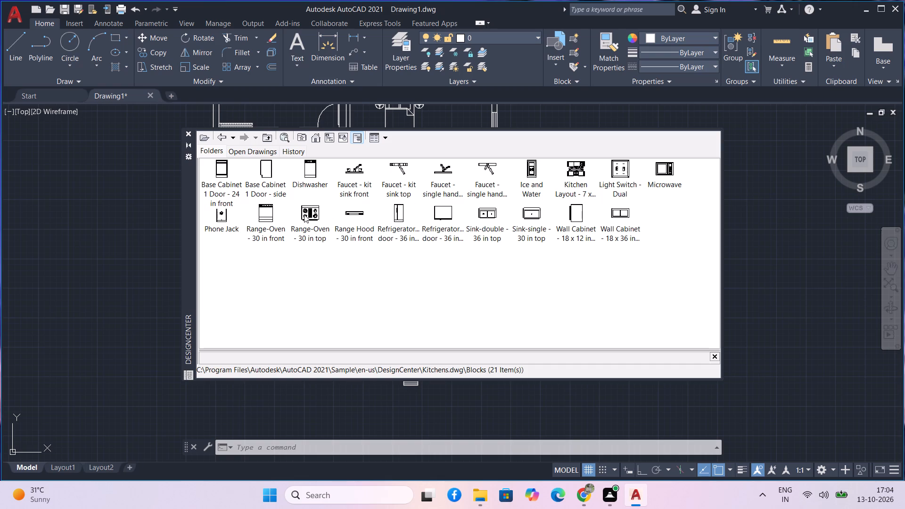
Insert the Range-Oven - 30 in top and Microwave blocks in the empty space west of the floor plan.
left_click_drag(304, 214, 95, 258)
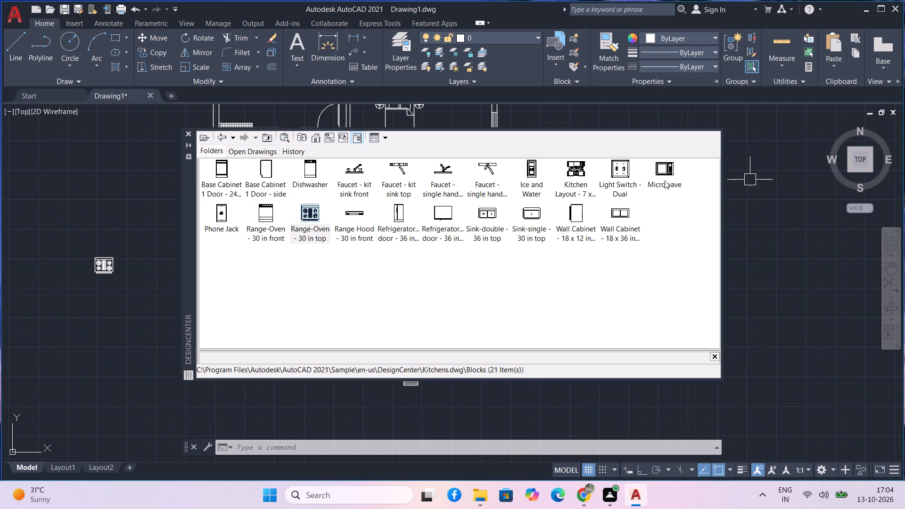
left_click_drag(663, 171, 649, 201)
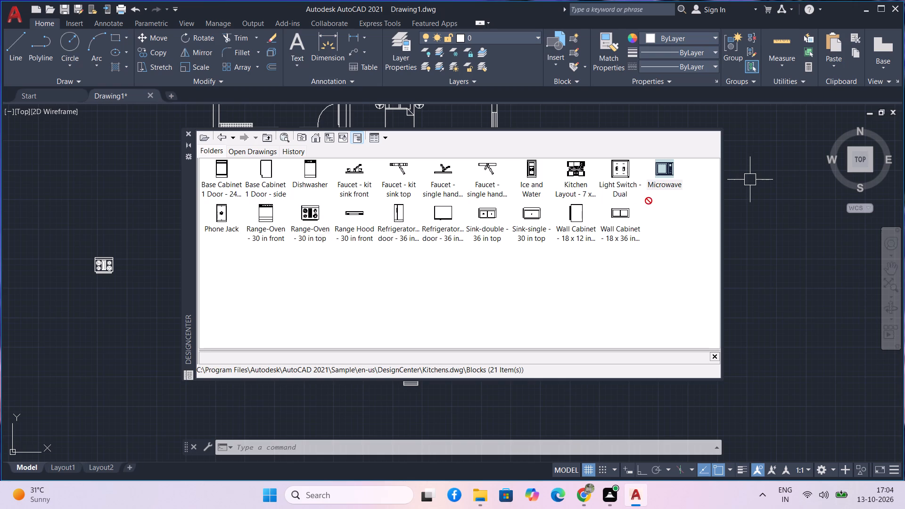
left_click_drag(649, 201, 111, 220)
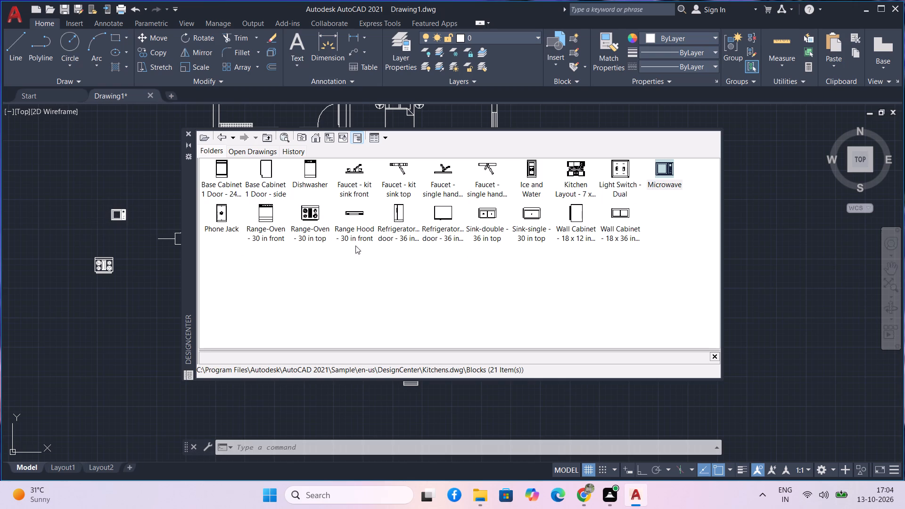
Insert the Kitchen Layout - 7 x 8 ft block in the empty space west of the floor plan and close DesignCenter.
scroll(568, 169, "up", 4)
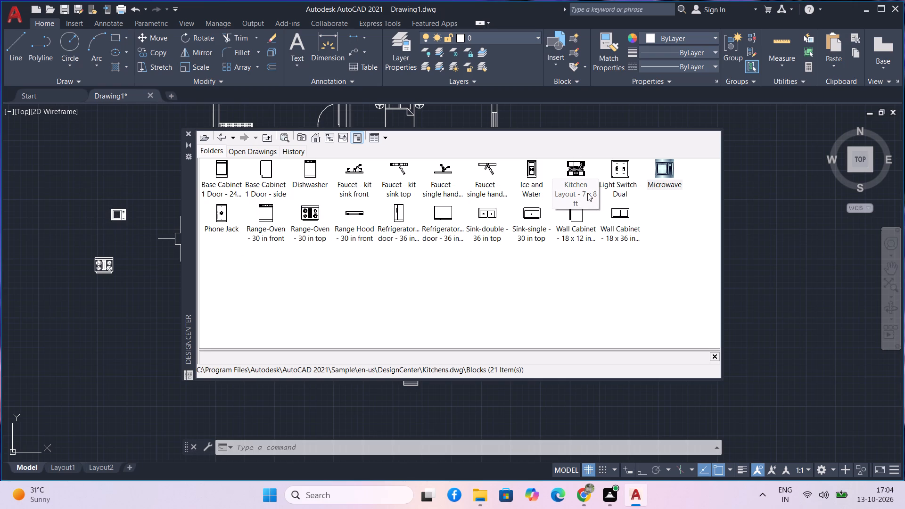
left_click_drag(576, 173, 68, 344)
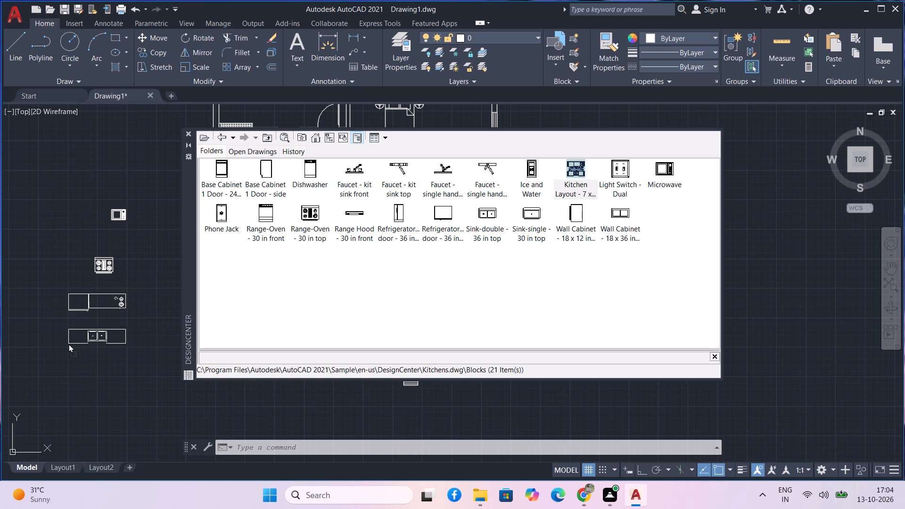
left_click_drag(68, 344, 69, 362)
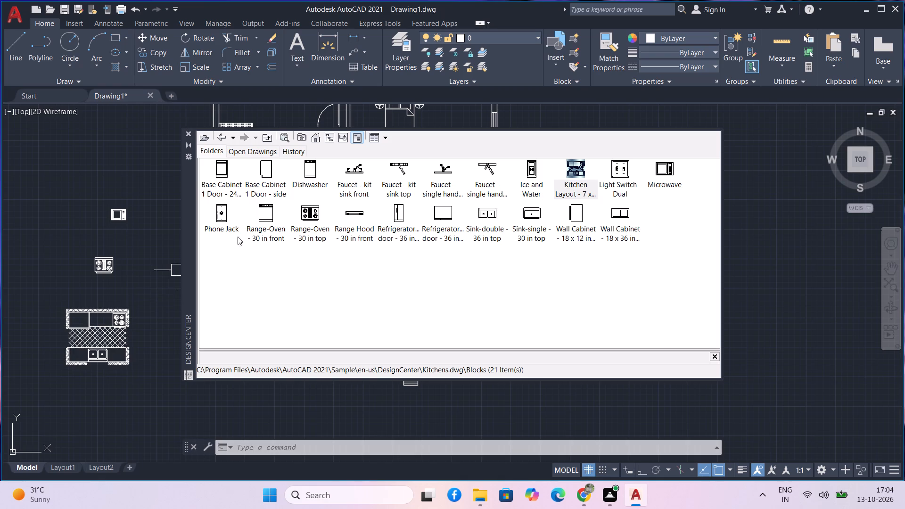
left_click(191, 135)
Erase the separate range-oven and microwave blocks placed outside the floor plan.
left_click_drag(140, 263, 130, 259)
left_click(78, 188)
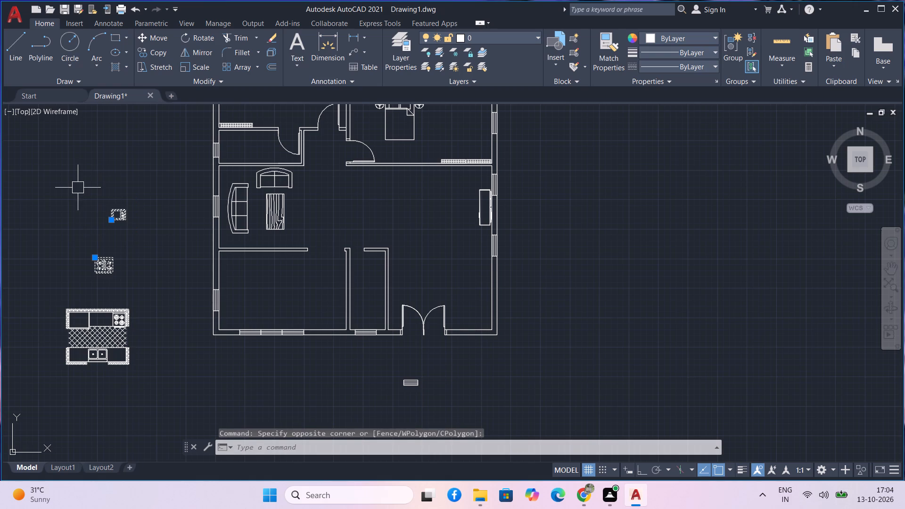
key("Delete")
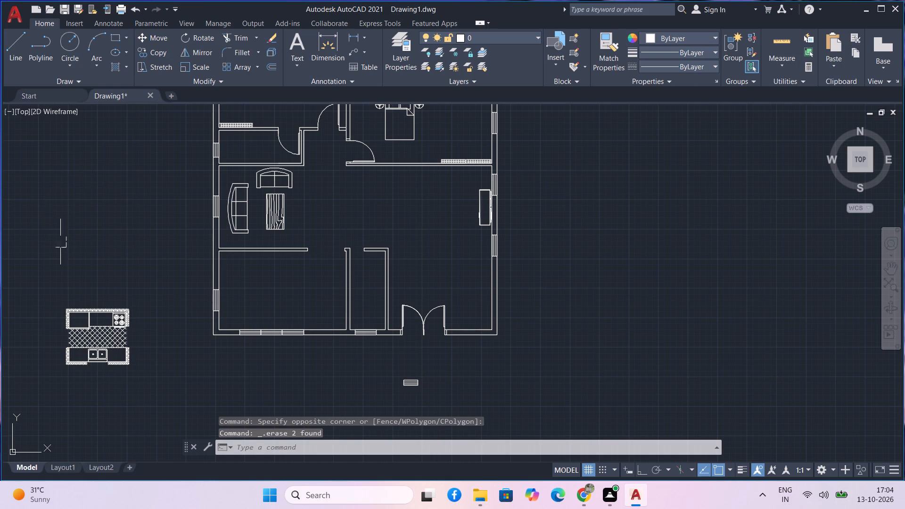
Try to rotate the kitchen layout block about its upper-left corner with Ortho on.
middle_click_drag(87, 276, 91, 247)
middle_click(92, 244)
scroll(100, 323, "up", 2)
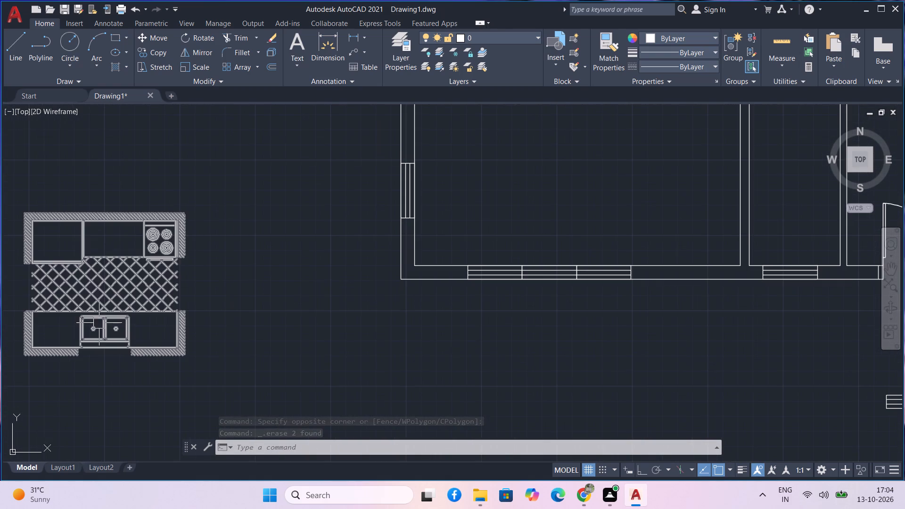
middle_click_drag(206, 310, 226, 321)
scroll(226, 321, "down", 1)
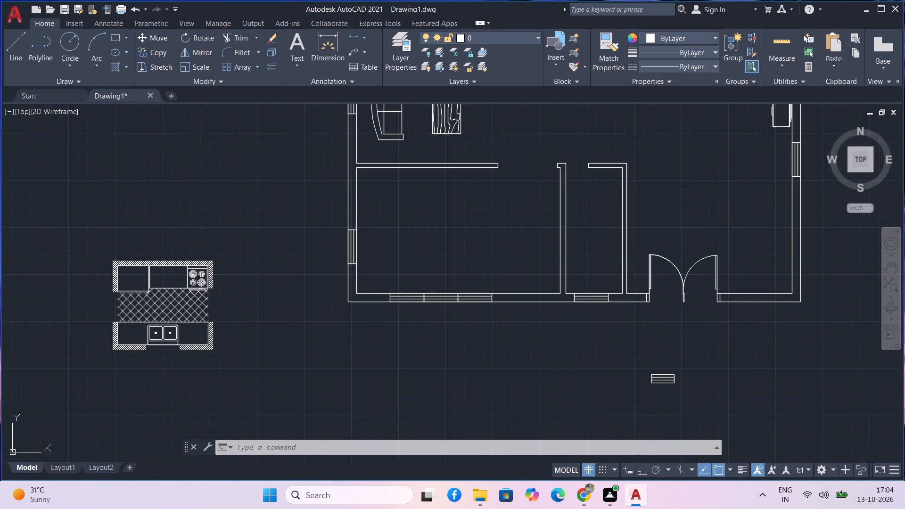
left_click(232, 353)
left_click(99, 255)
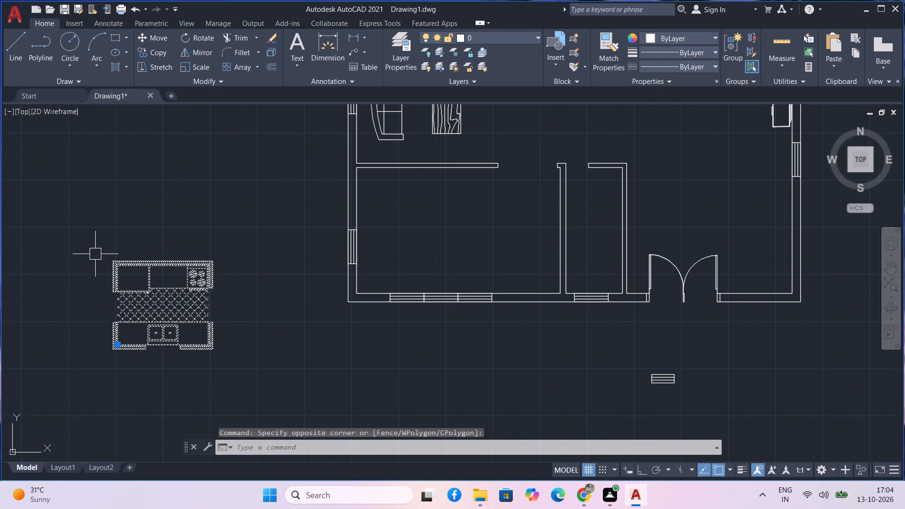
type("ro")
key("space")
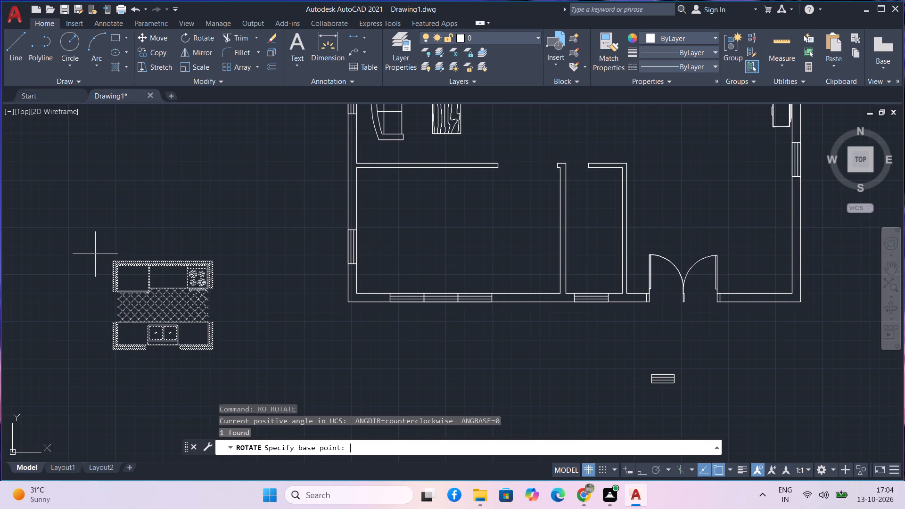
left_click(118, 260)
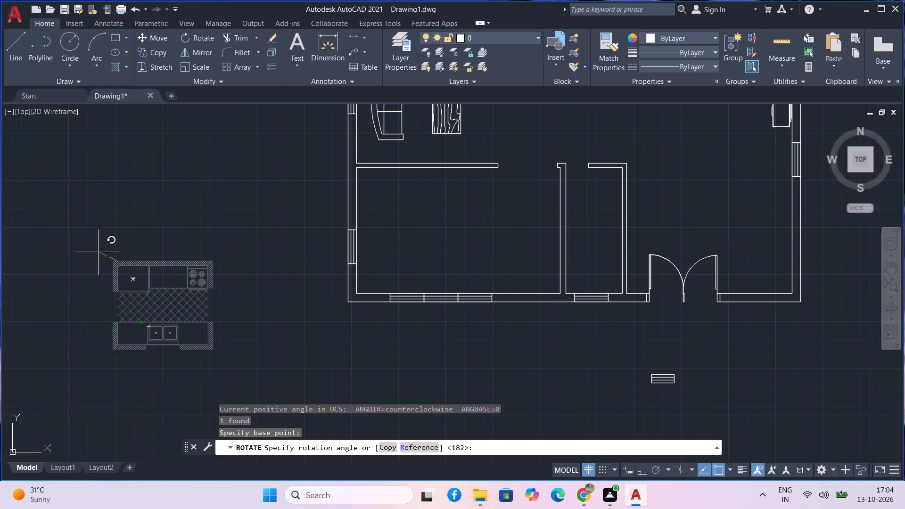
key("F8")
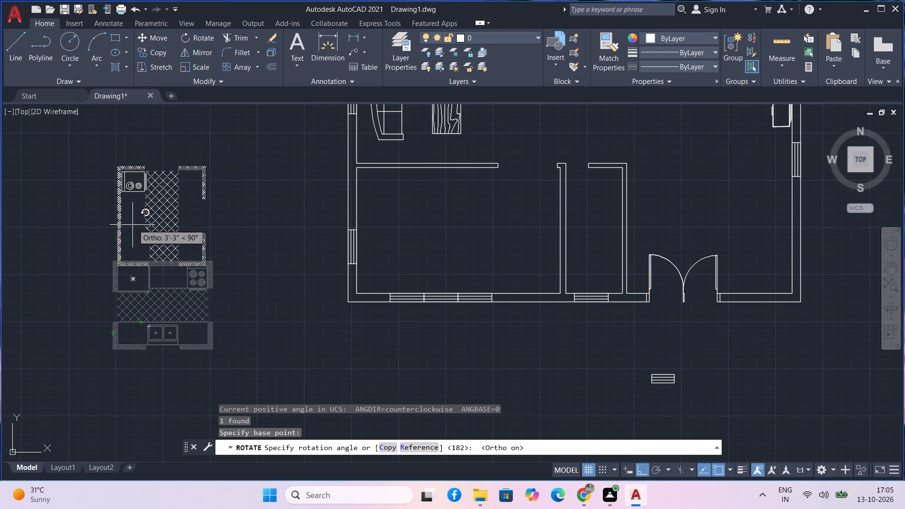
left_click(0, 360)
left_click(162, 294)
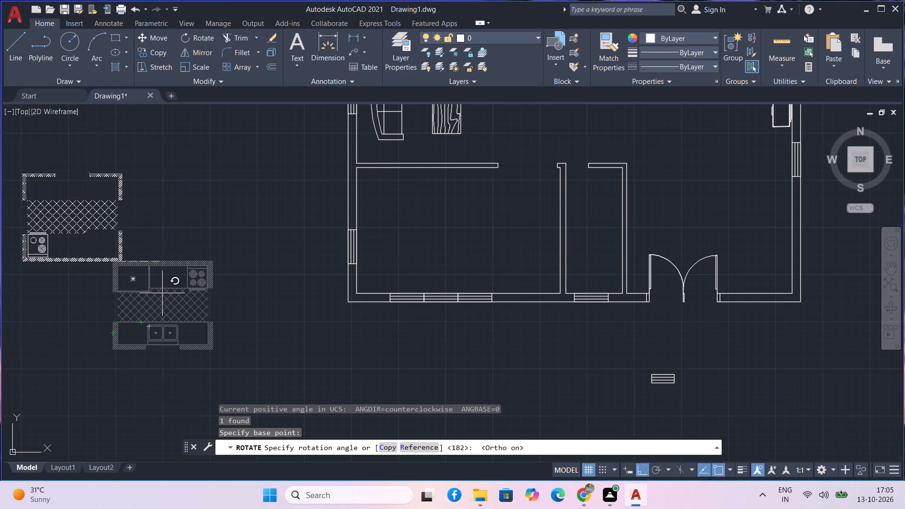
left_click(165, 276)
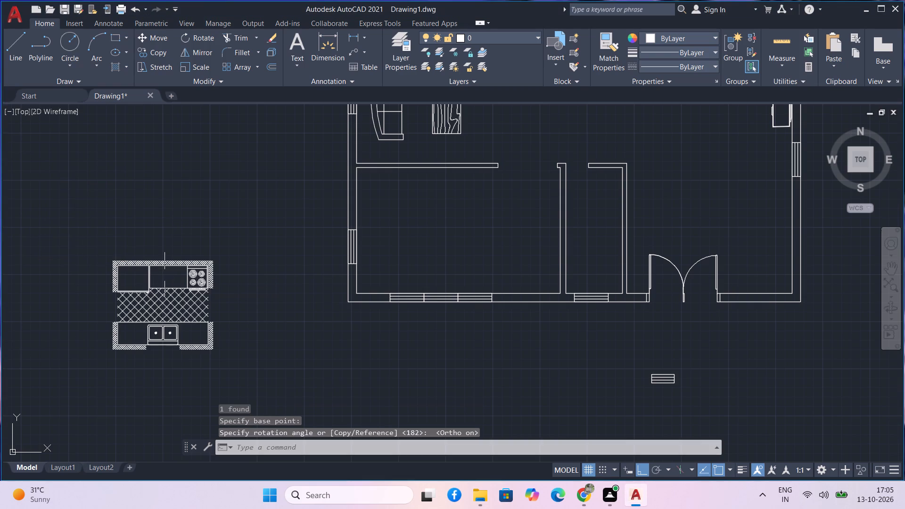
Rotate the kitchen layout block 180° about its lower-right corner.
left_click(226, 354)
left_click(192, 330)
type("ro")
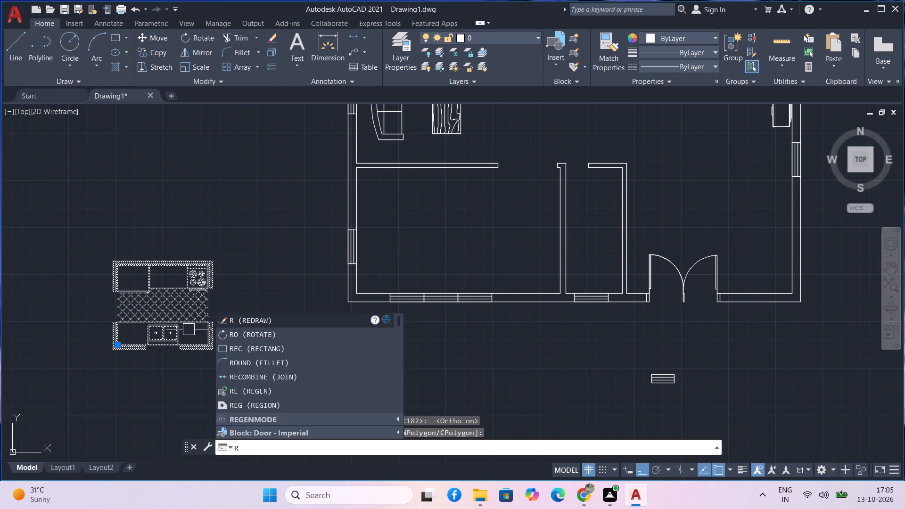
key("space")
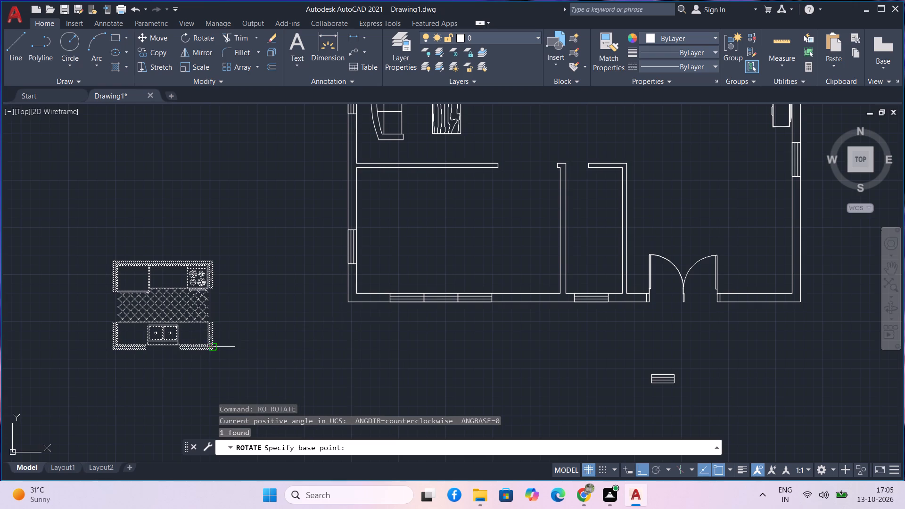
left_click(216, 348)
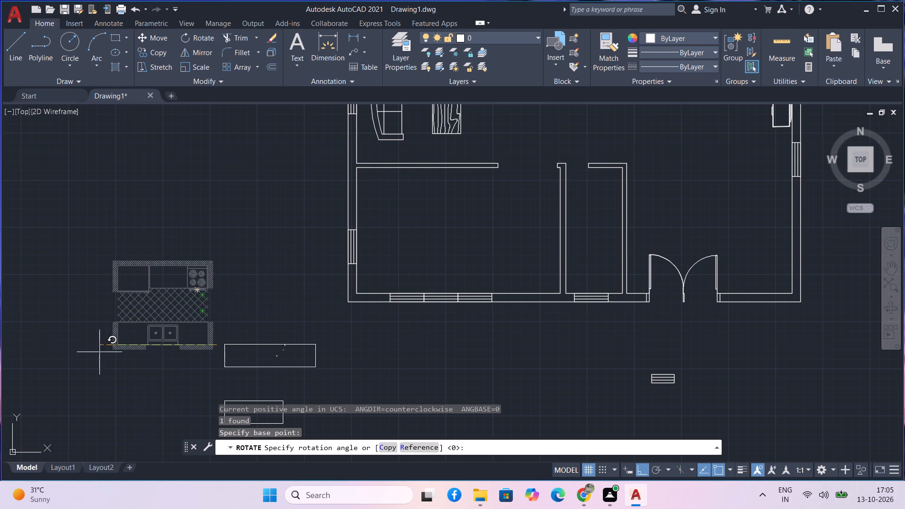
left_click(87, 361)
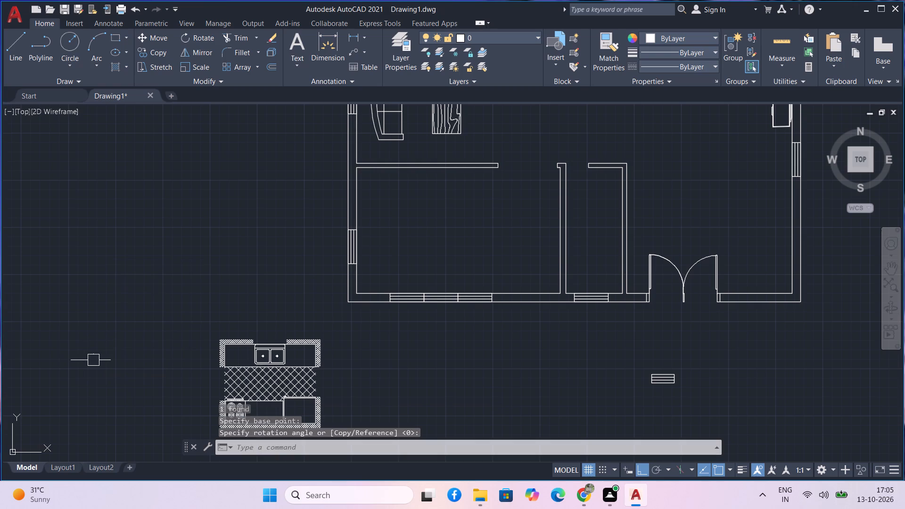
Move the kitchen layout block, with Ortho off, into the plan's lower-left room beside the wide window in the bottom wall.
left_click_drag(387, 365, 345, 360)
left_click(123, 340)
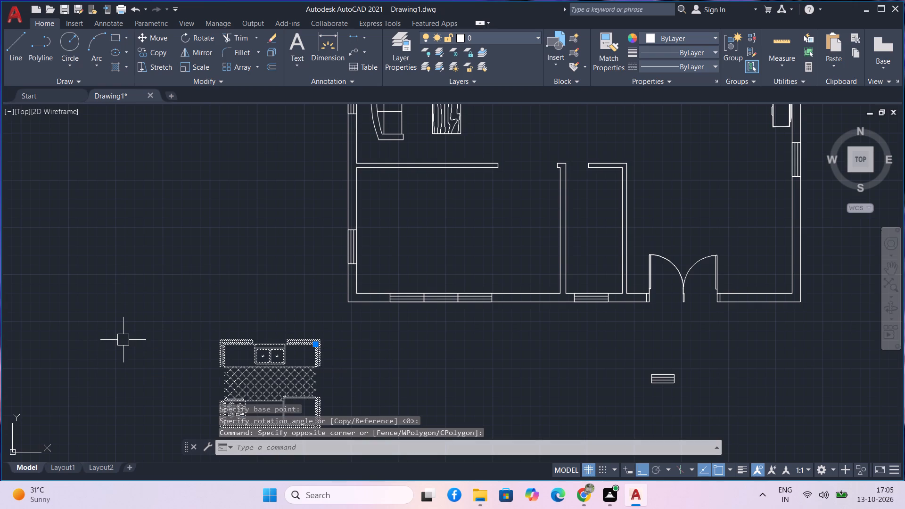
type("m")
key("space")
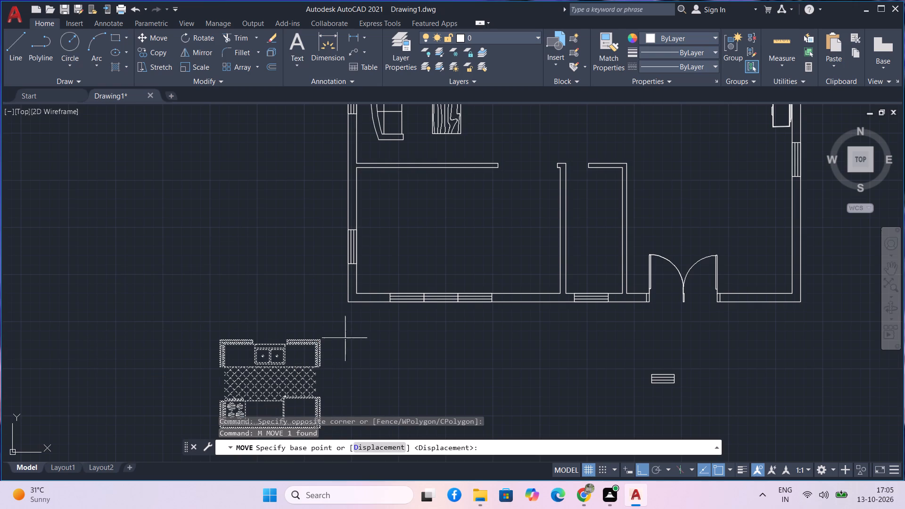
left_click(314, 339)
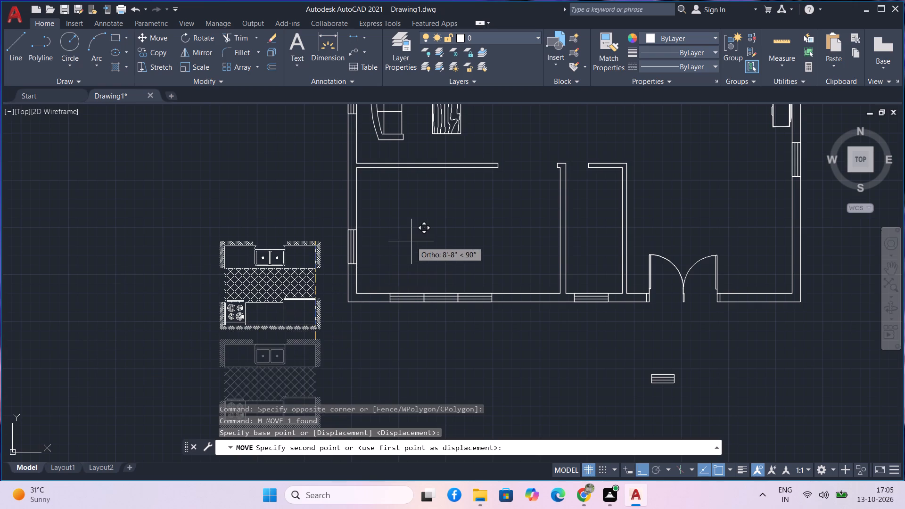
key("F8")
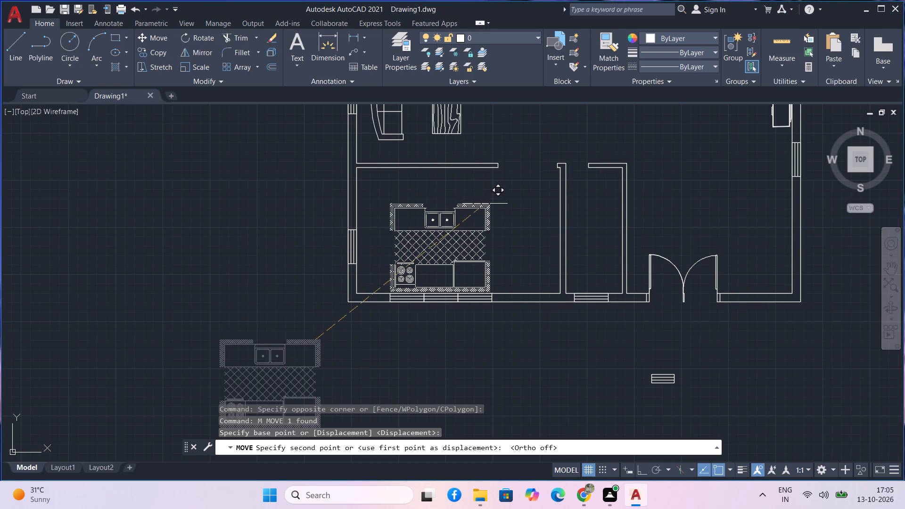
left_click(485, 204)
scroll(510, 214, "down", 1)
middle_click_drag(512, 220, 506, 271)
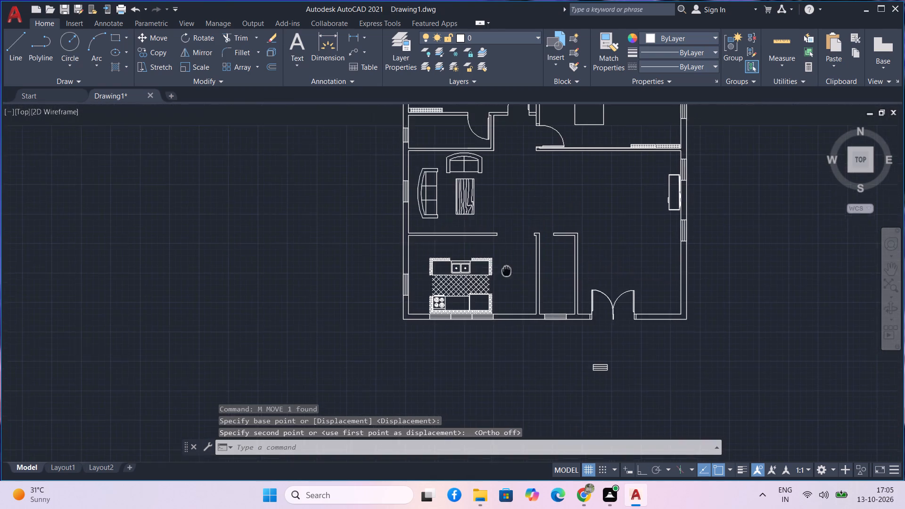
middle_click_drag(506, 271, 437, 291)
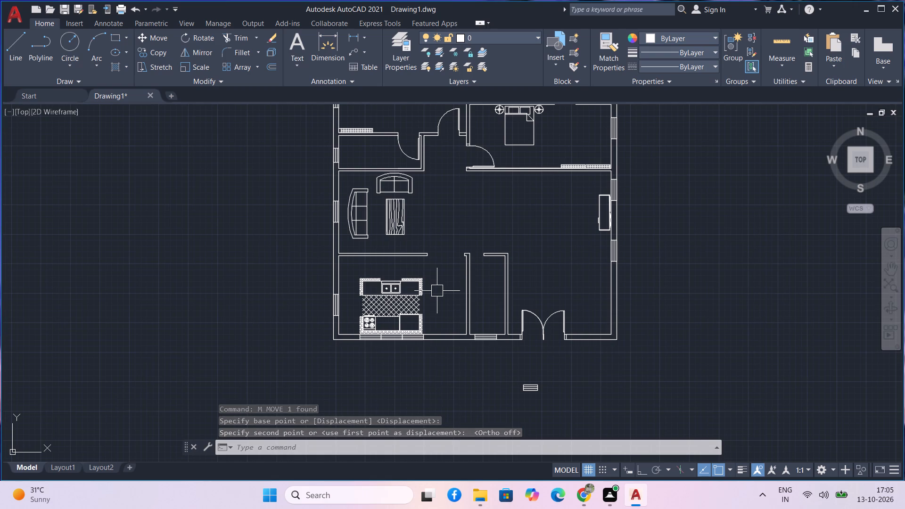
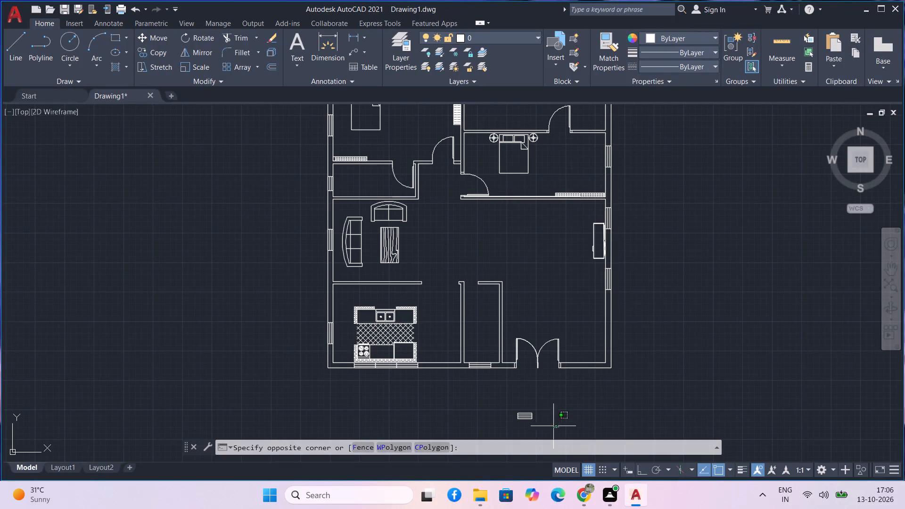
Erase the leftover kitchen blocks lying below the floor plan near the double entrance door.
left_click(526, 424)
left_click(543, 426)
left_click(501, 414)
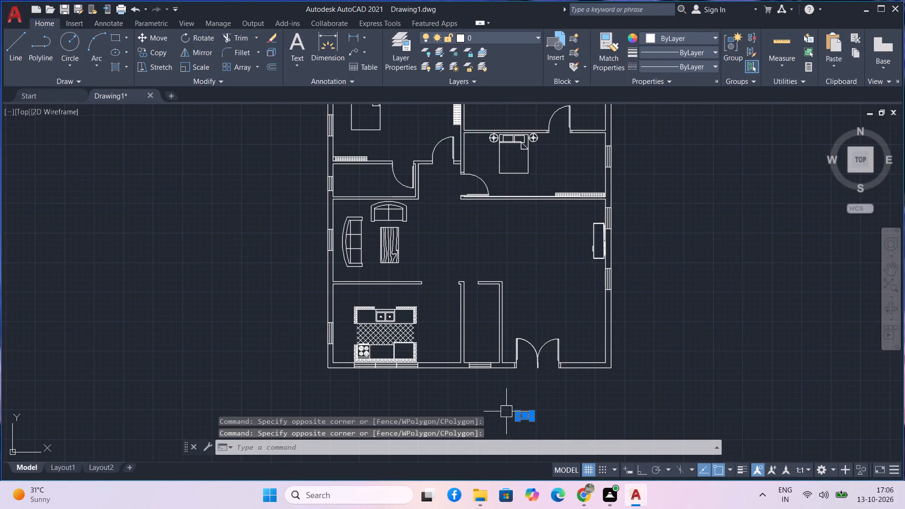
key("Delete")
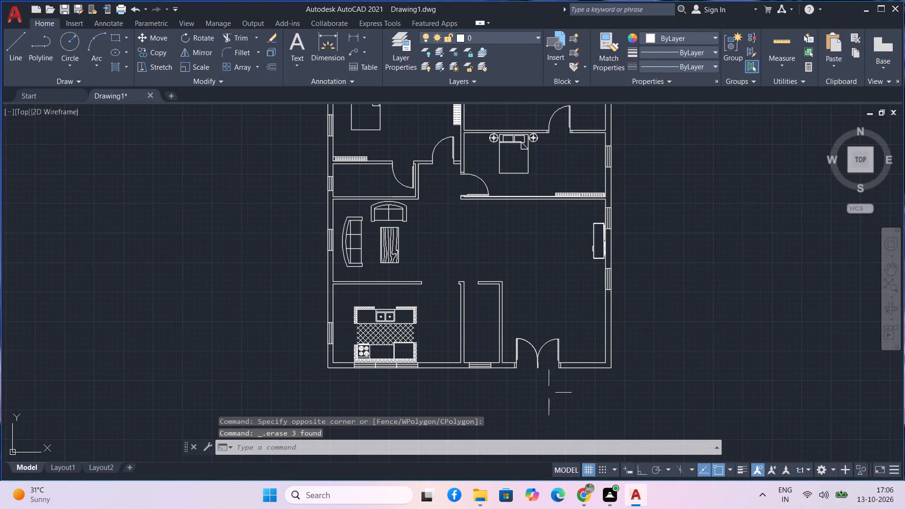
Look through the blocks of Home - Space Planner.dwg in DesignCenter and return to the list of sample drawings.
scroll(549, 395, "down", 1)
middle_click_drag(549, 395, 557, 433)
middle_click_drag(564, 363, 471, 348)
scroll(518, 349, "up", 1)
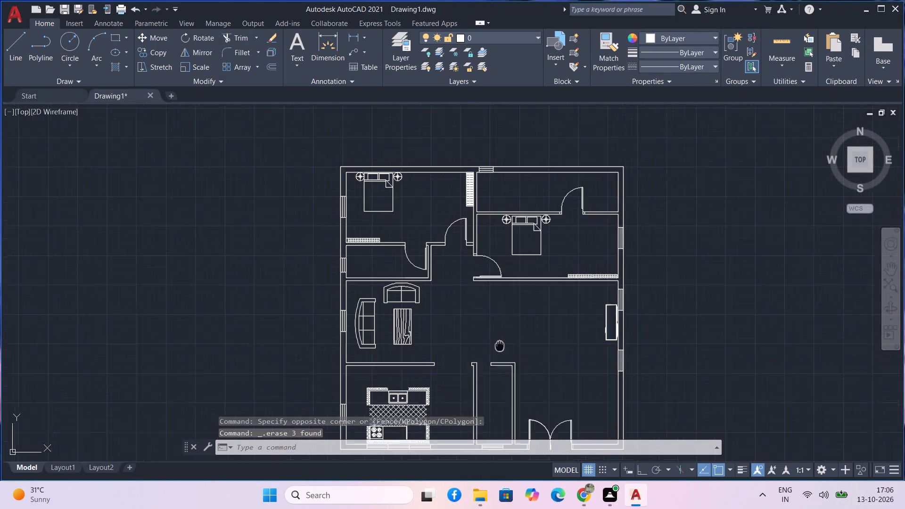
middle_click_drag(471, 348, 371, 343)
middle_click(371, 343)
middle_click_drag(387, 297, 415, 269)
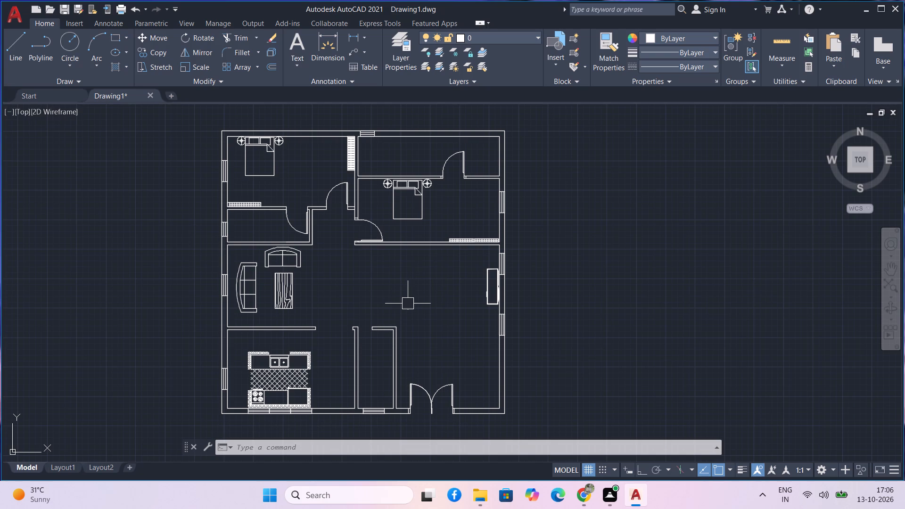
key("ctrl+2")
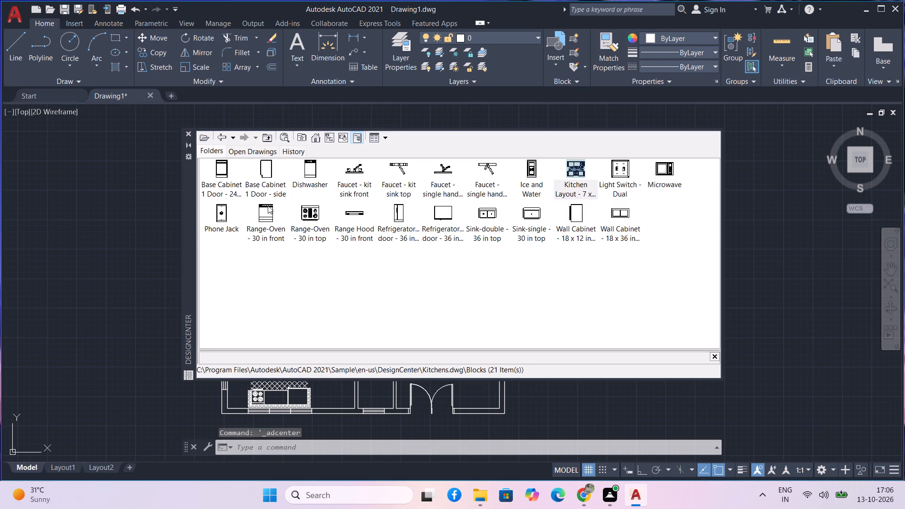
left_click(313, 138)
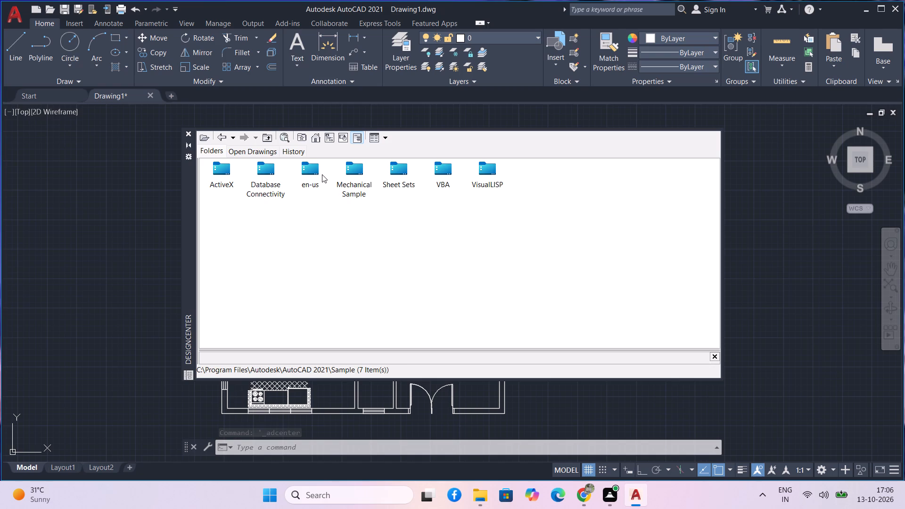
double_click(307, 166)
double_click(225, 172)
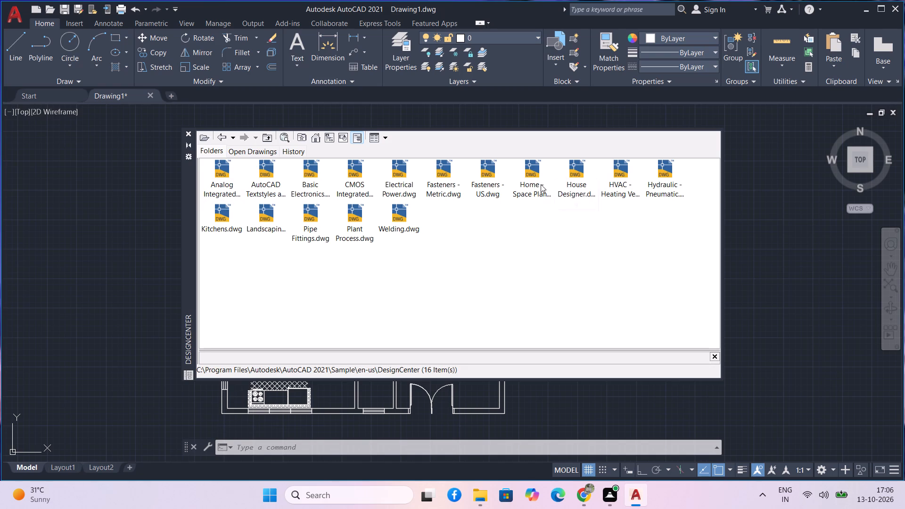
double_click(531, 174)
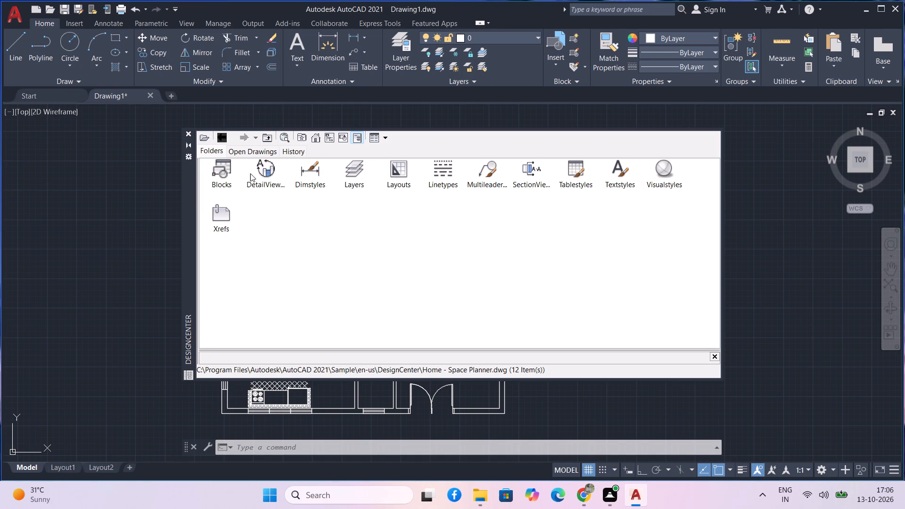
double_click(216, 174)
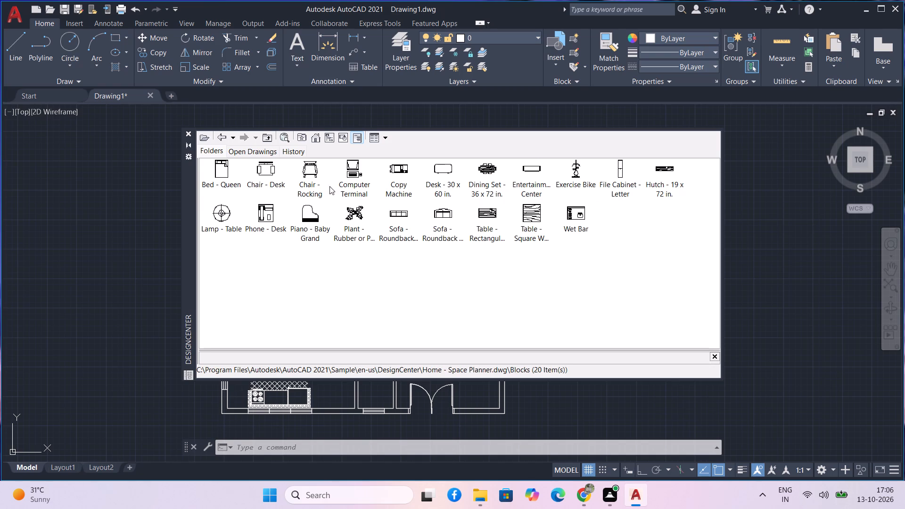
left_click(224, 138)
left_click(224, 138)
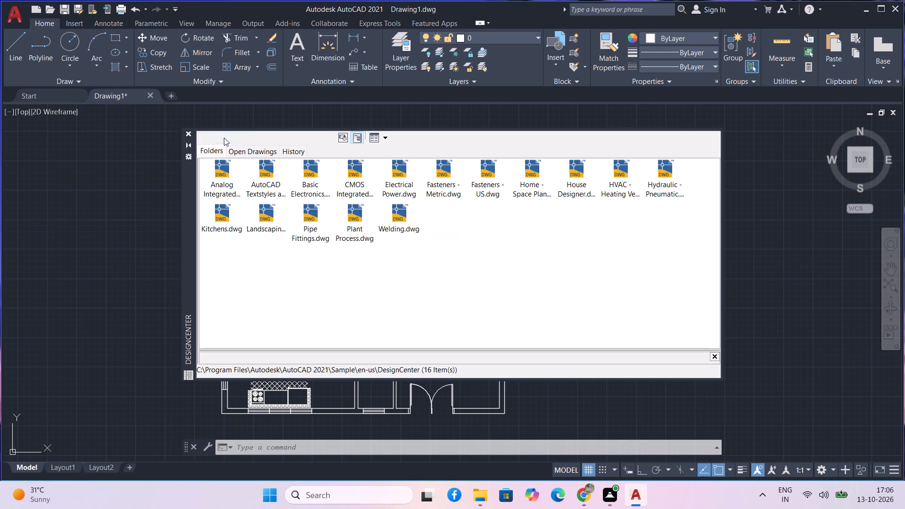
Insert the Bath Tub - 26 x 60 in. block from House Designer.dwg in the empty area left of the floor plan.
left_click(572, 169)
left_click_drag(569, 166, 568, 160)
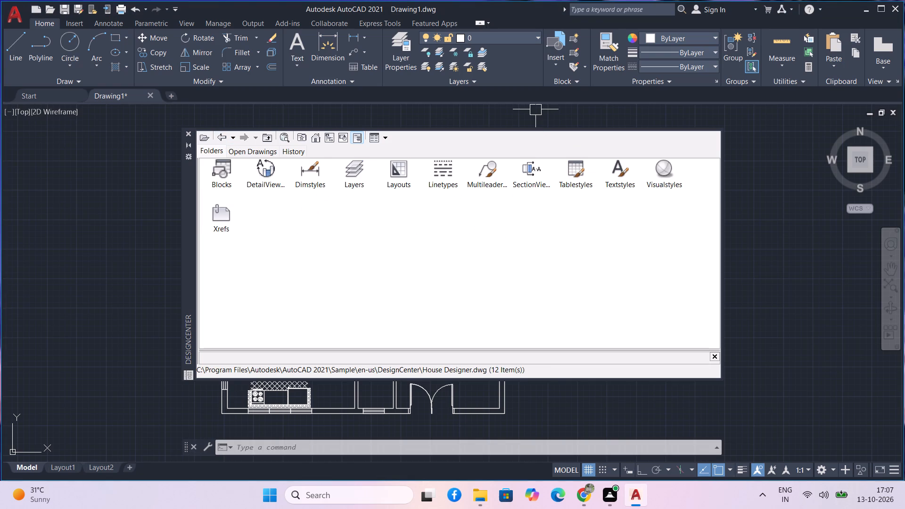
double_click(222, 172)
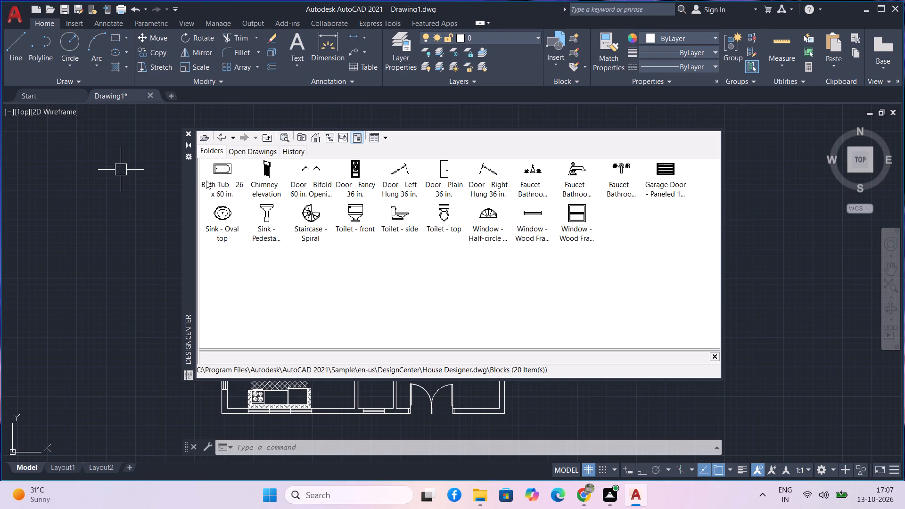
left_click_drag(218, 170, 43, 246)
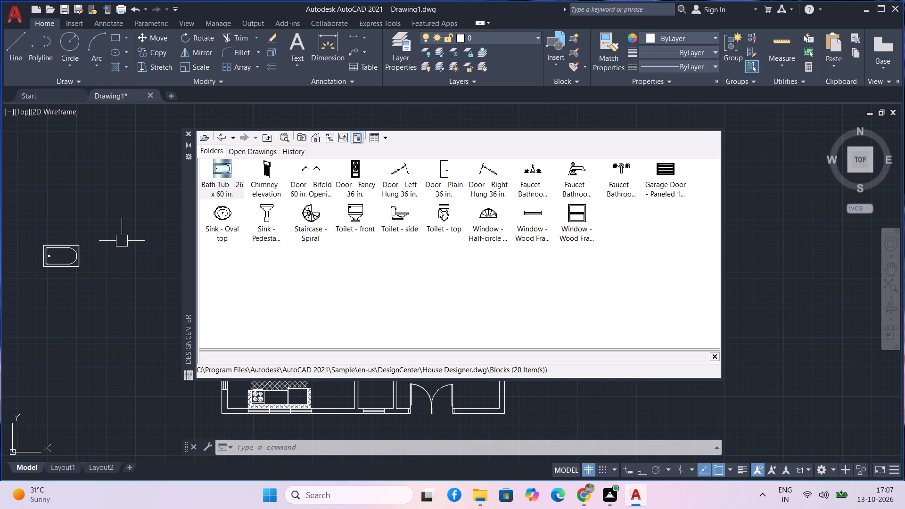
Insert the Toilet - top block from House Designer.dwg left of the floor plan, below the bathtub, and close DesignCenter.
left_click_drag(437, 218, 103, 309)
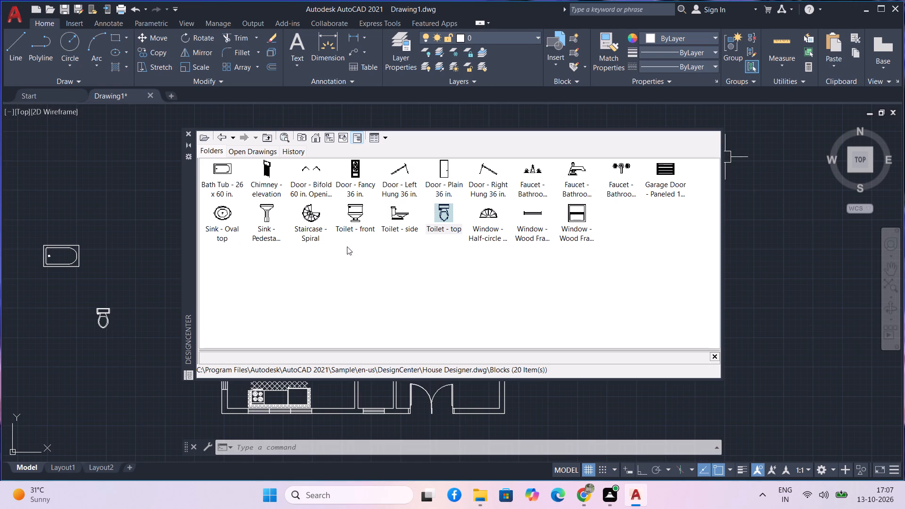
left_click(221, 140)
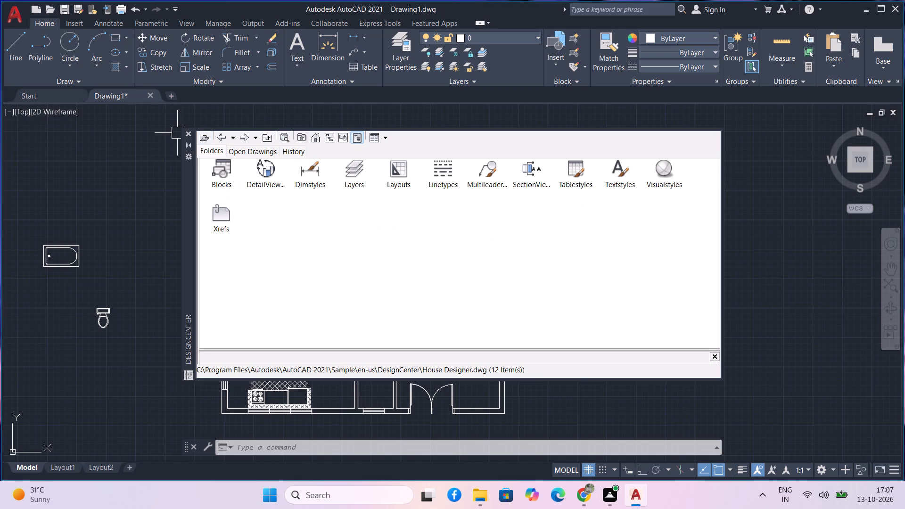
left_click_drag(192, 134, 191, 142)
left_click(192, 133)
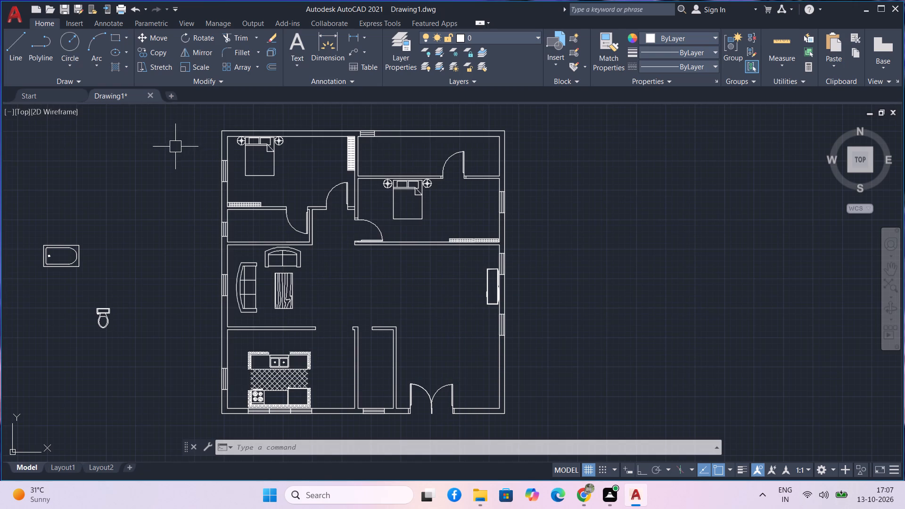
Move the bathtub by its upper-right corner into the upper-left corner of the small bathroom above the sofas.
middle_click_drag(175, 281, 172, 245)
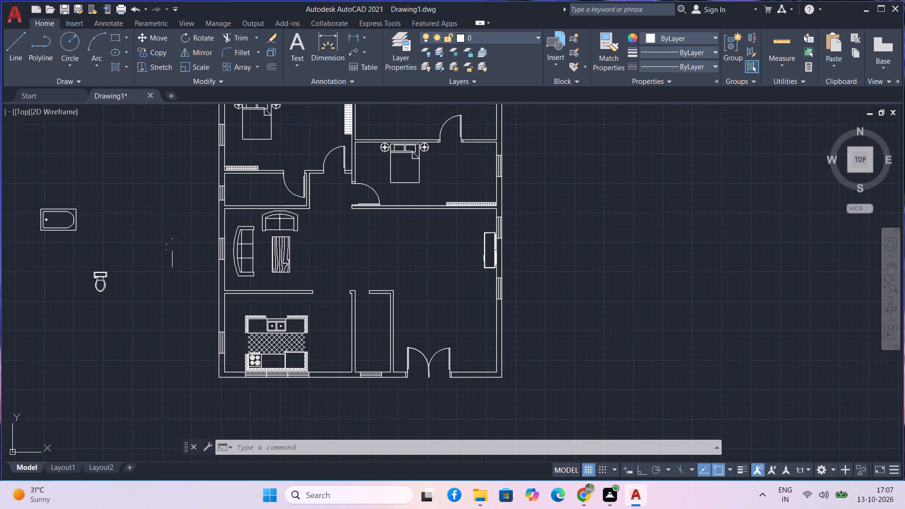
left_click(150, 230)
left_click(53, 188)
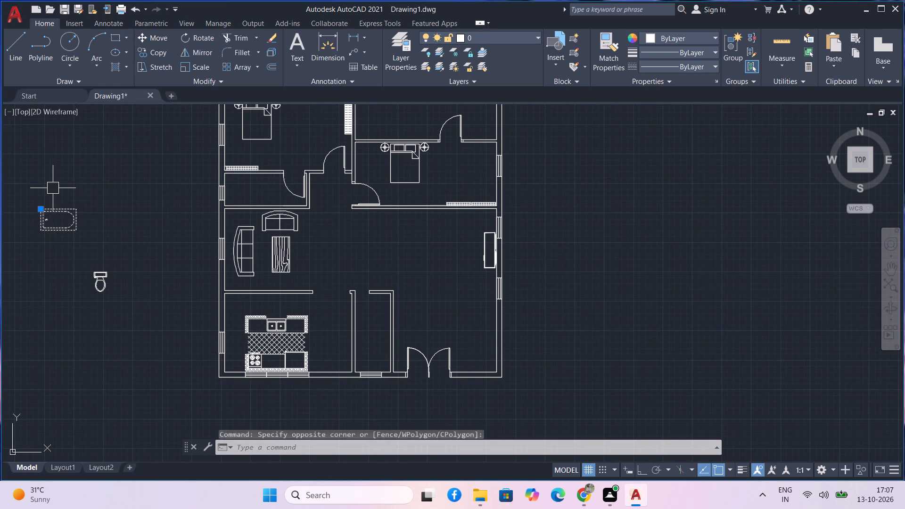
type("m")
key("space")
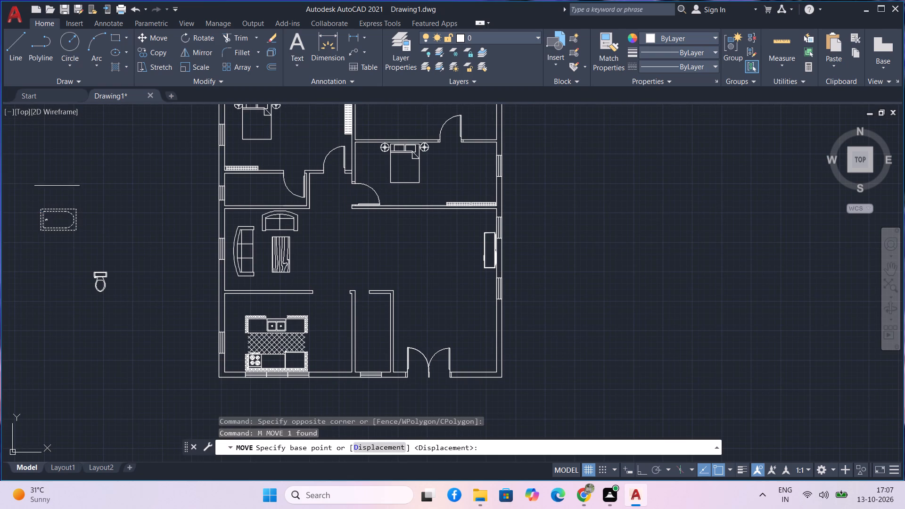
left_click(76, 206)
scroll(259, 181, "up", 3)
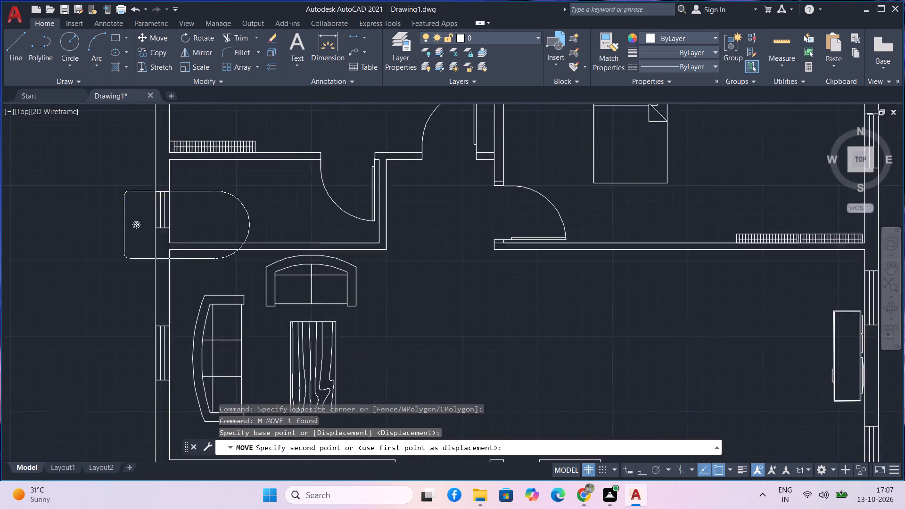
scroll(270, 152, "up", 1)
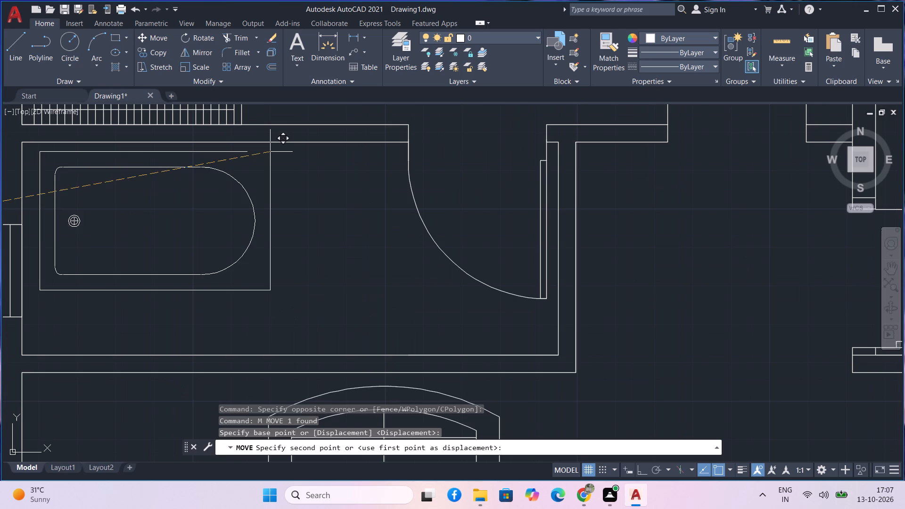
middle_click_drag(270, 152, 274, 164)
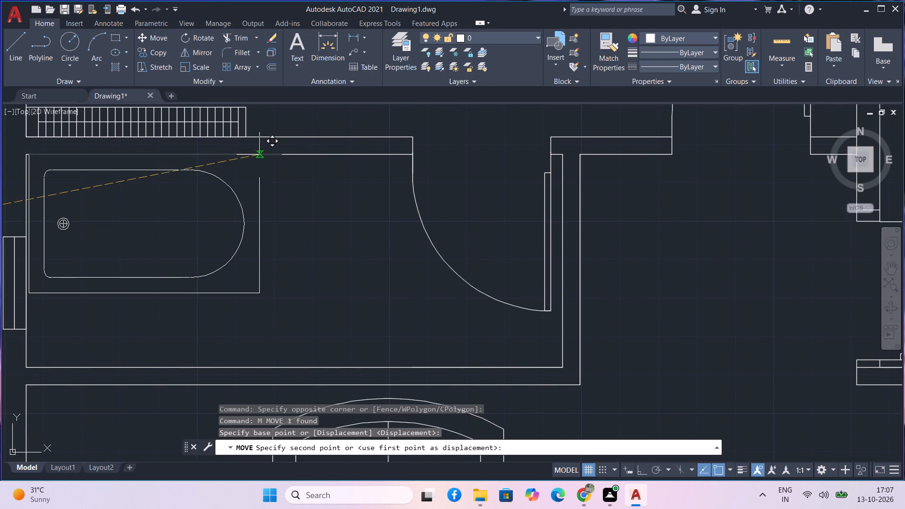
left_click(256, 155)
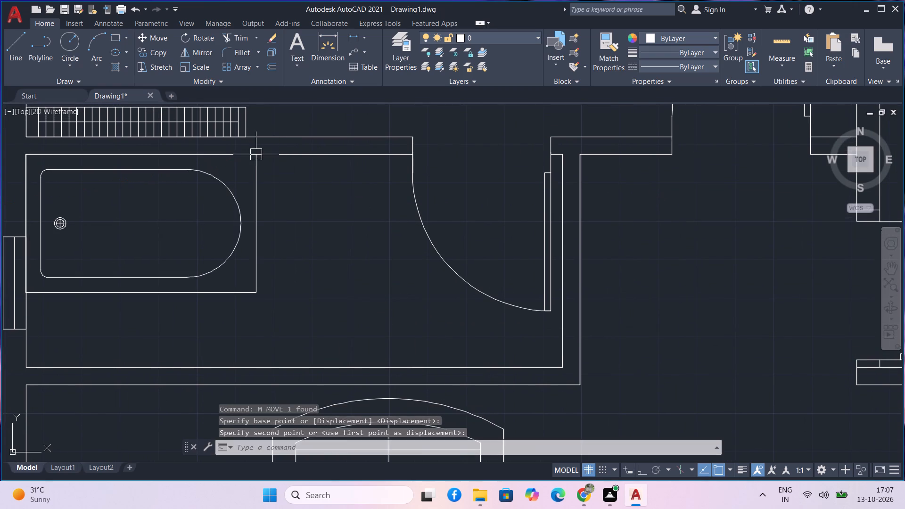
Copy the bathtub by its lower-right corner into the upper-left corner of the bathroom at the plan's top right.
scroll(296, 239, "down", 3)
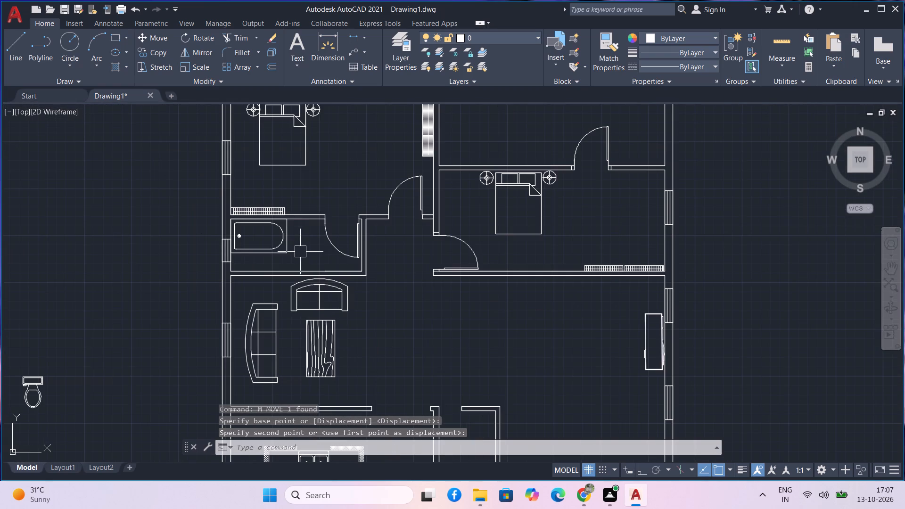
left_click(300, 252)
left_click(267, 243)
type("co")
key("space")
left_click_drag(287, 253, 295, 253)
scroll(354, 234, "down", 3)
scroll(400, 214, "up", 4)
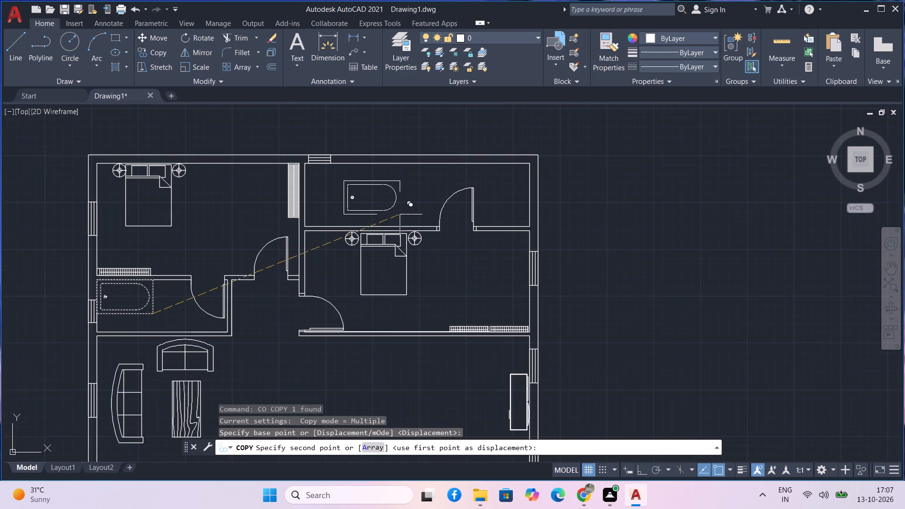
scroll(373, 204, "up", 2)
middle_click_drag(373, 204, 382, 237)
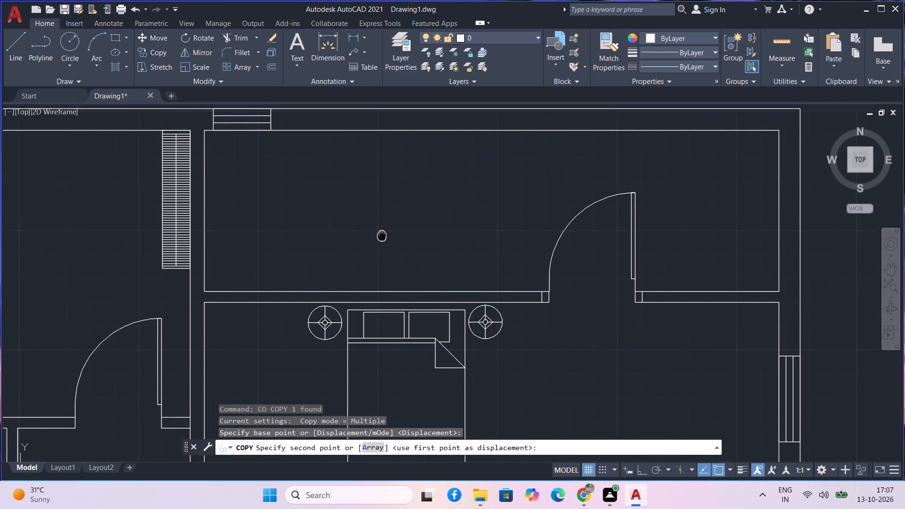
middle_click_drag(382, 237, 379, 259)
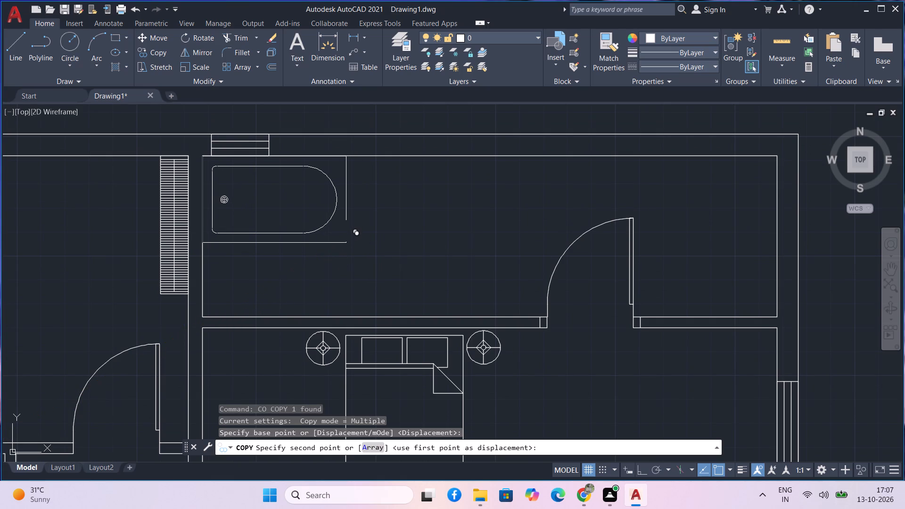
left_click(346, 243)
scroll(386, 258, "down", 2)
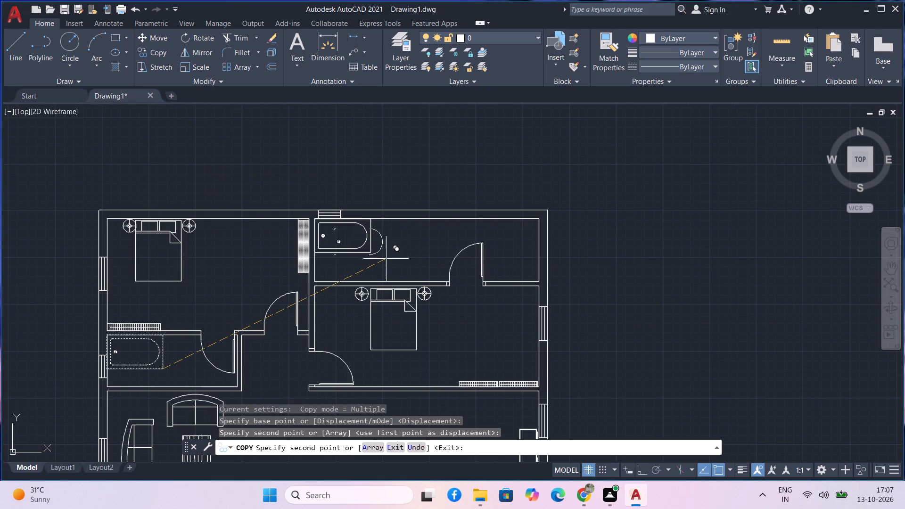
key("Escape")
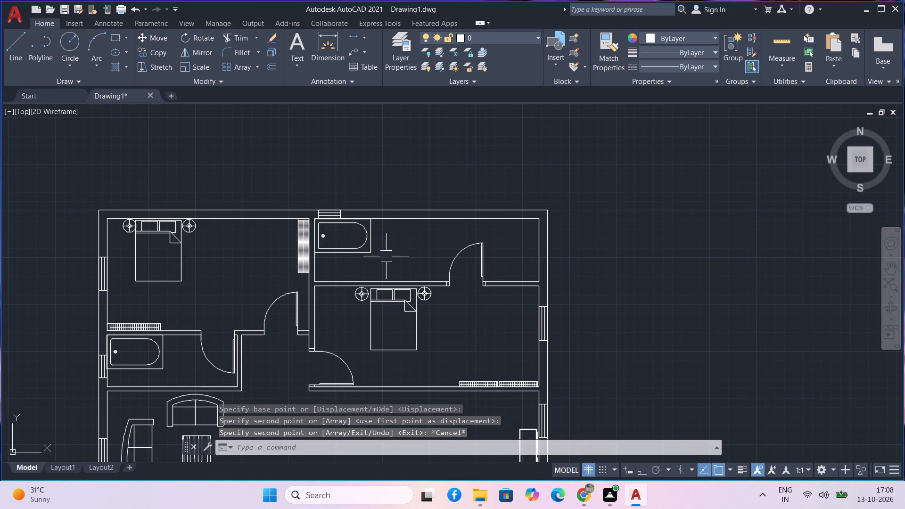
Copy the toilet by its tank's lower-right corner into the small bathroom above the sofas, against the upper wall between bathtub and door.
scroll(391, 222, "down", 1)
middle_click_drag(417, 251, 415, 209)
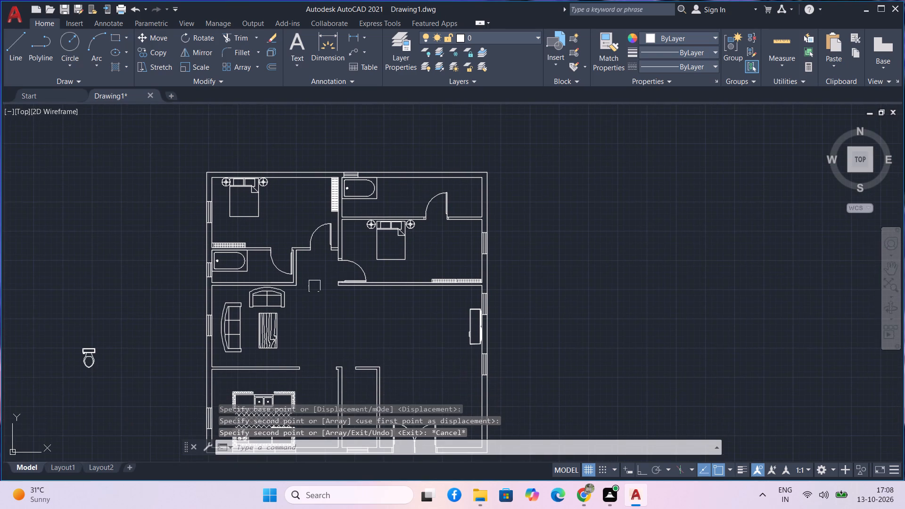
middle_click_drag(189, 342, 189, 335)
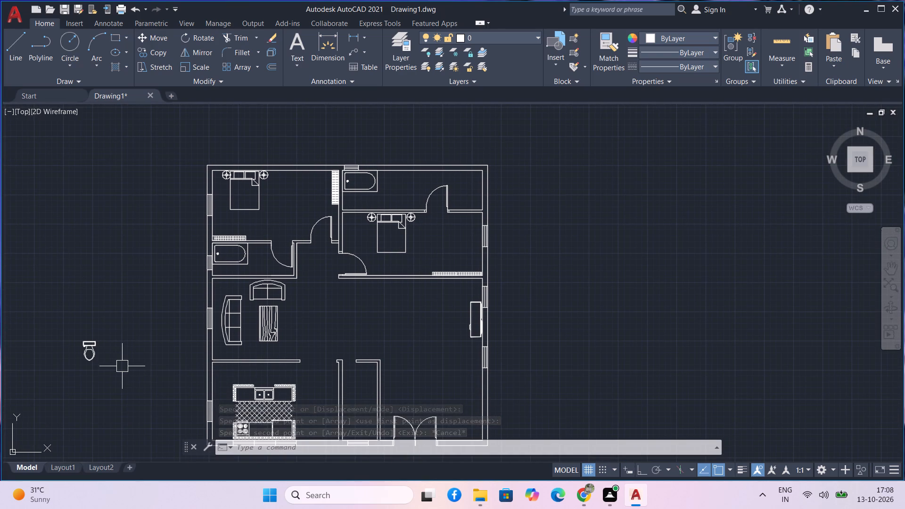
left_click(122, 366)
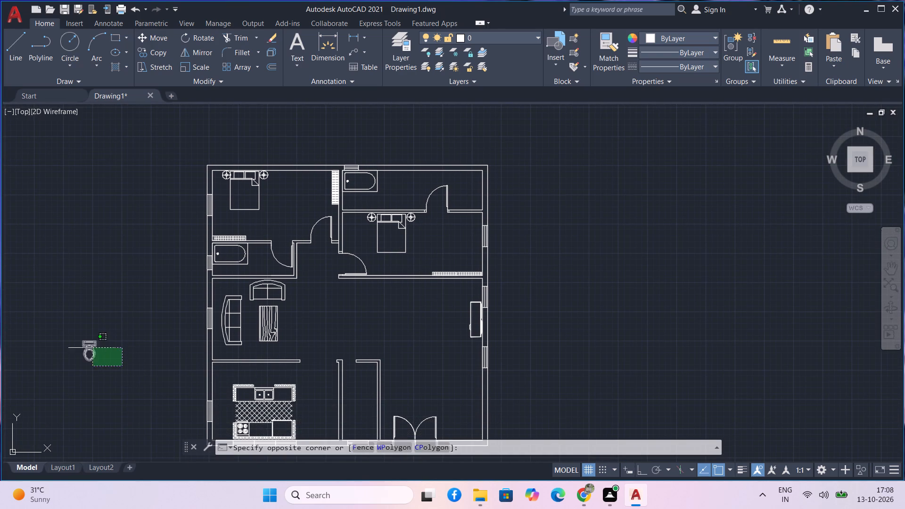
left_click(78, 339)
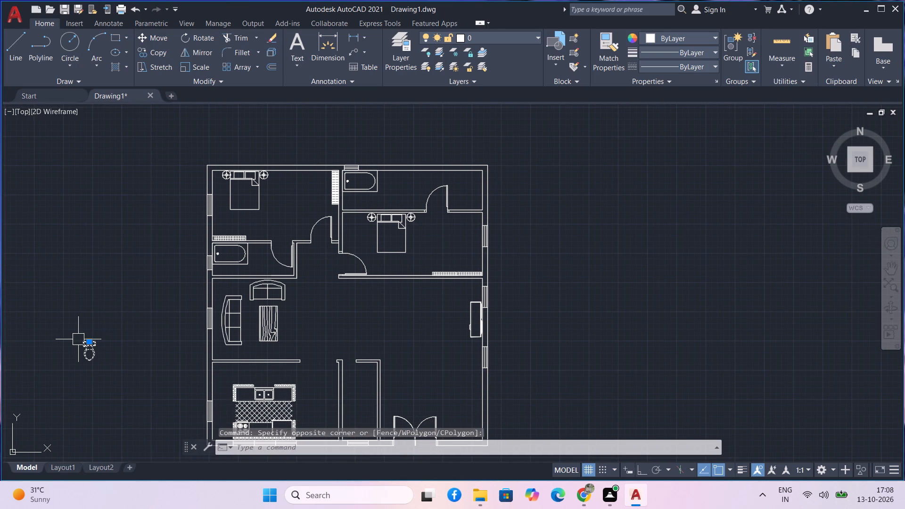
key("c")
type("o")
key("space")
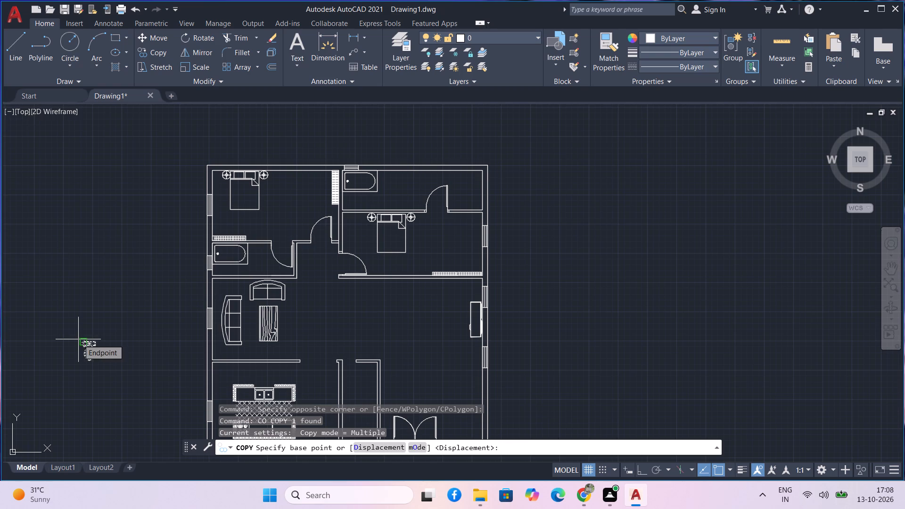
left_click(96, 347)
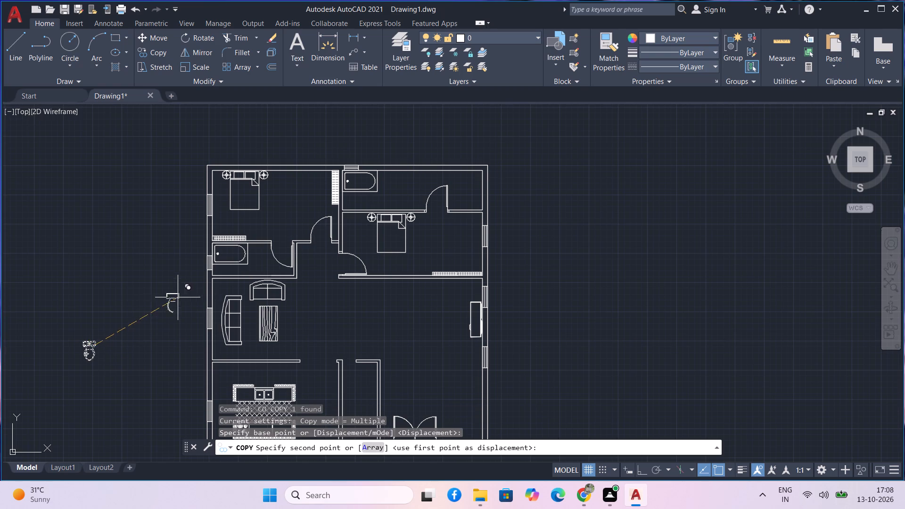
scroll(257, 250, "up", 4)
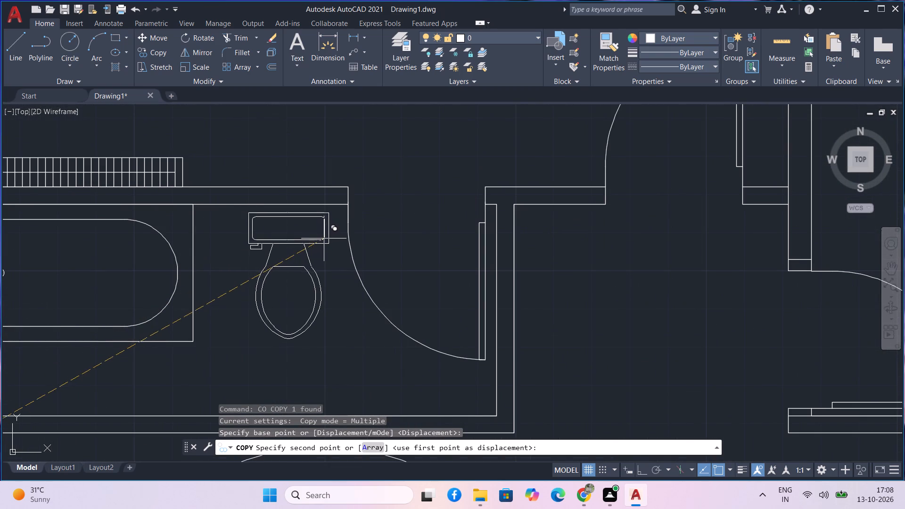
scroll(325, 246, "down", 1)
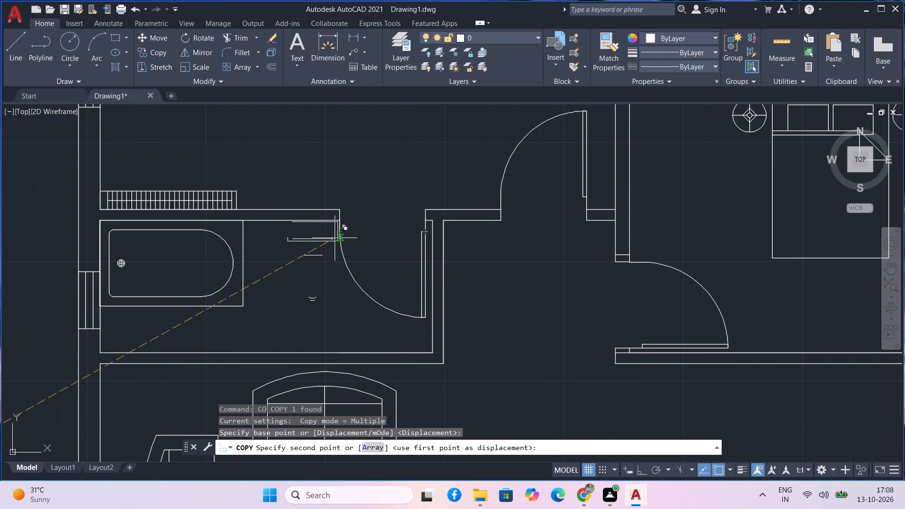
scroll(326, 239, "up", 3)
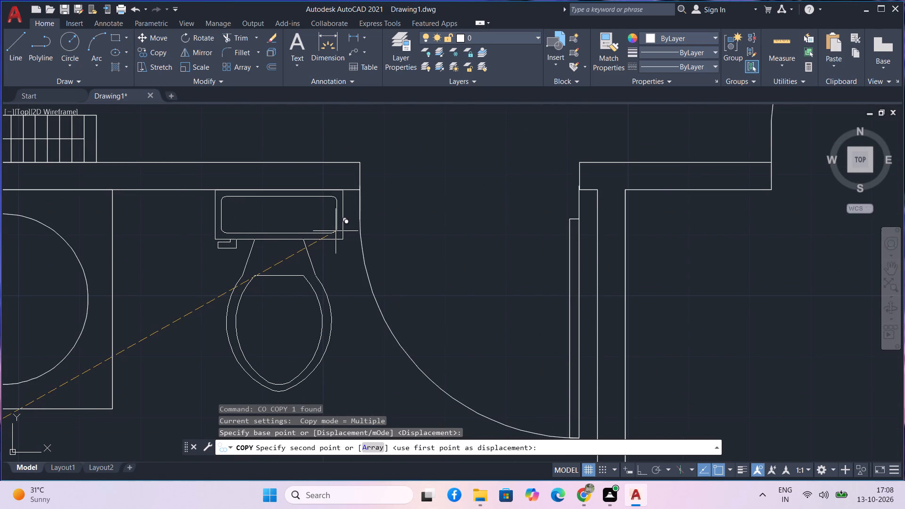
left_click(336, 231)
Place a second copy of the toilet in the upper-right corner of the bathroom at the plan's top right and end the copying.
scroll(349, 259, "down", 2)
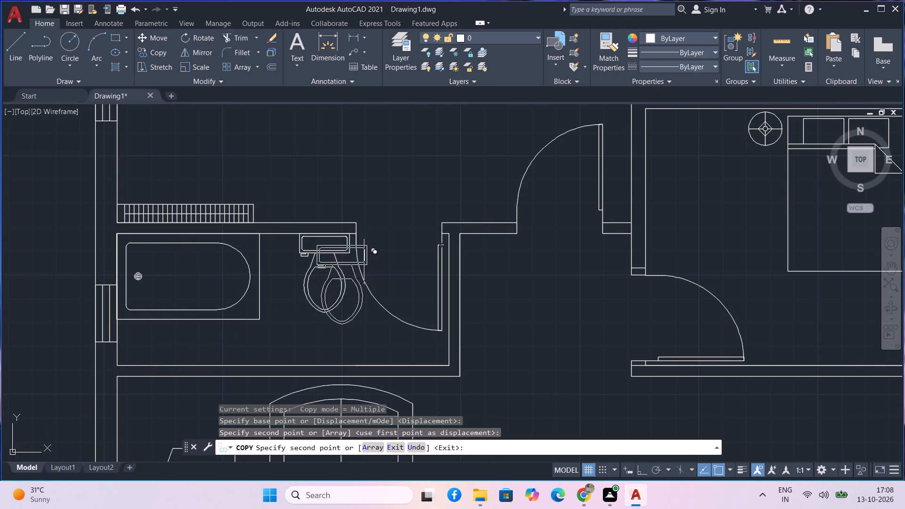
scroll(380, 252, "down", 2)
scroll(444, 245, "down", 2)
middle_click_drag(493, 212, 237, 304)
scroll(290, 294, "up", 3)
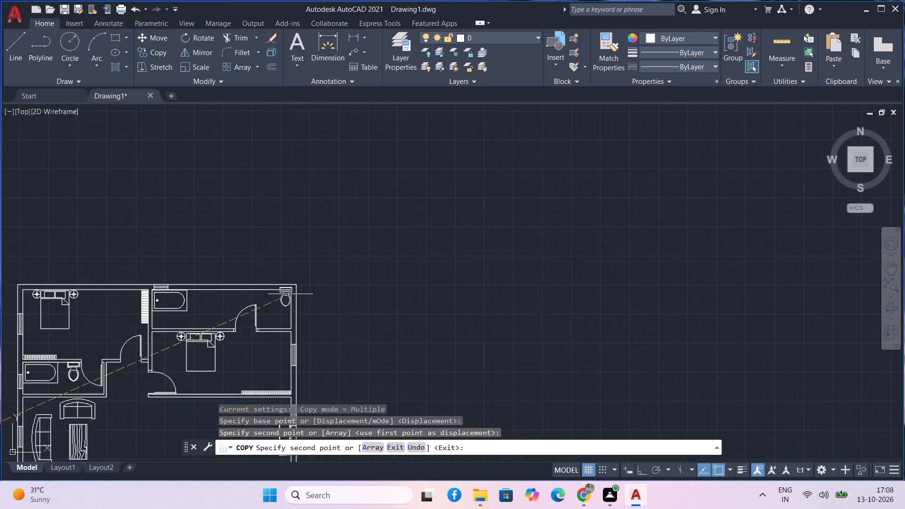
scroll(290, 294, "up", 3)
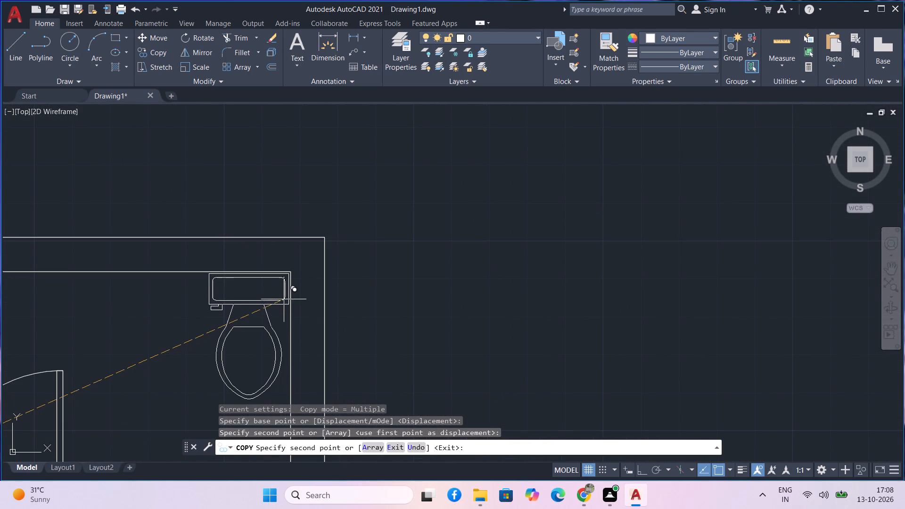
left_click(286, 297)
scroll(259, 361, "down", 2)
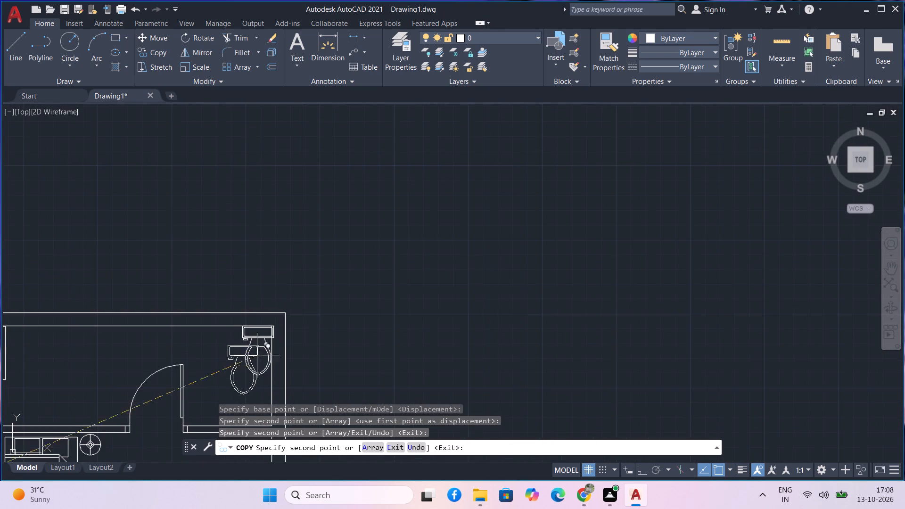
scroll(256, 347, "down", 1)
middle_click_drag(256, 347, 325, 254)
scroll(223, 382, "down", 2)
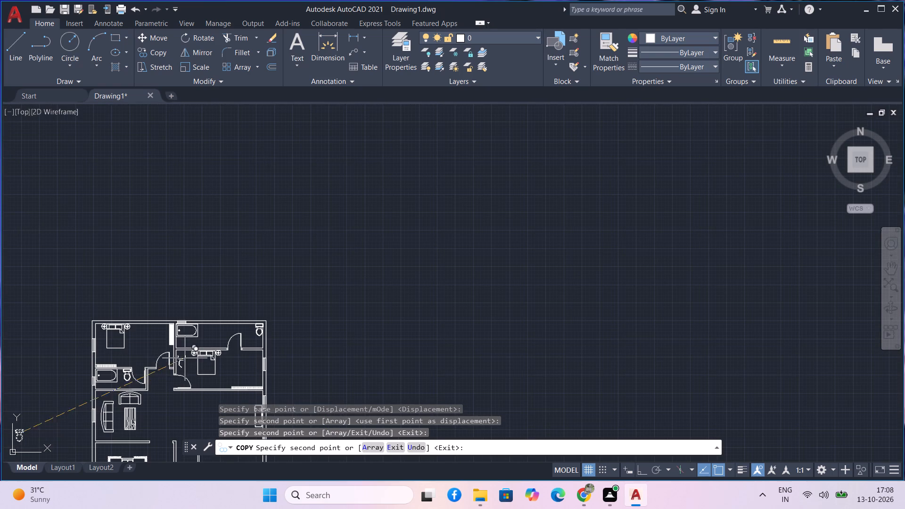
key("Escape")
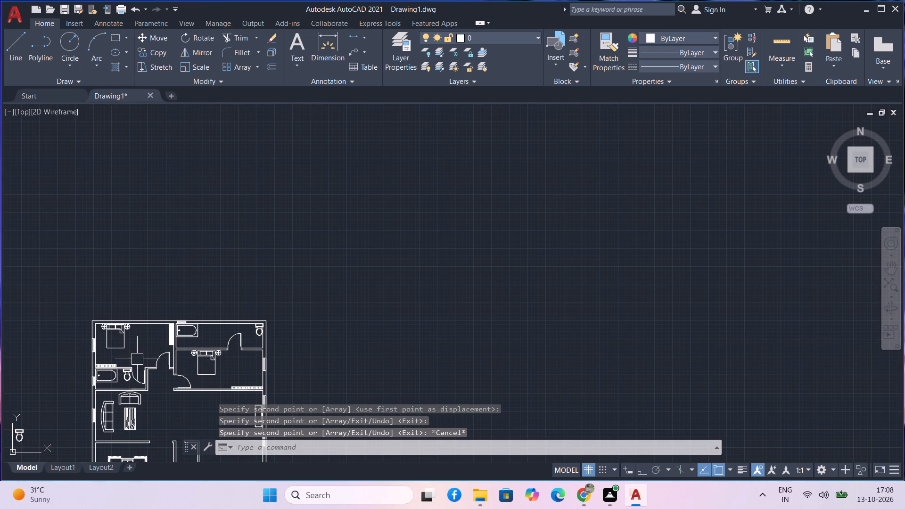
Delete the original toilet block left of the floor plan.
middle_click_drag(138, 359, 149, 330)
middle_click_drag(181, 381, 180, 318)
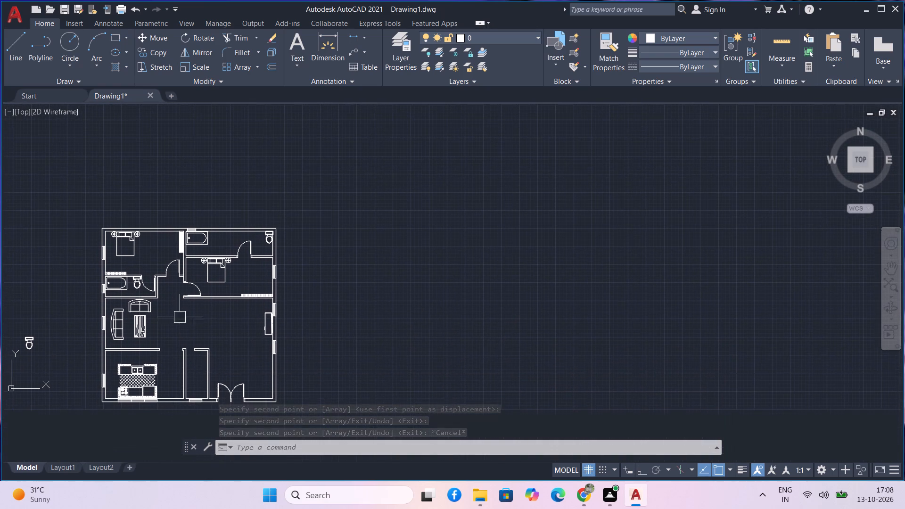
left_click_drag(66, 361, 61, 359)
left_click(0, 326)
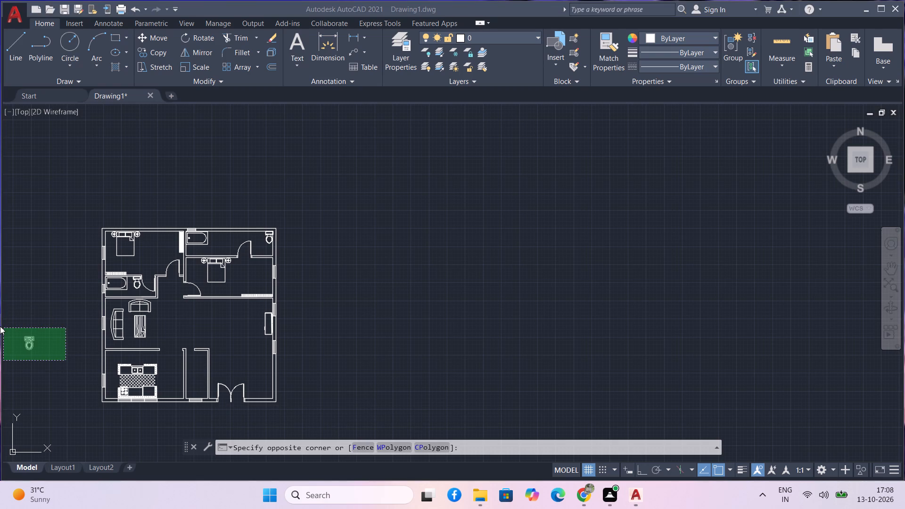
key("Delete")
left_click(23, 333)
left_click(23, 333)
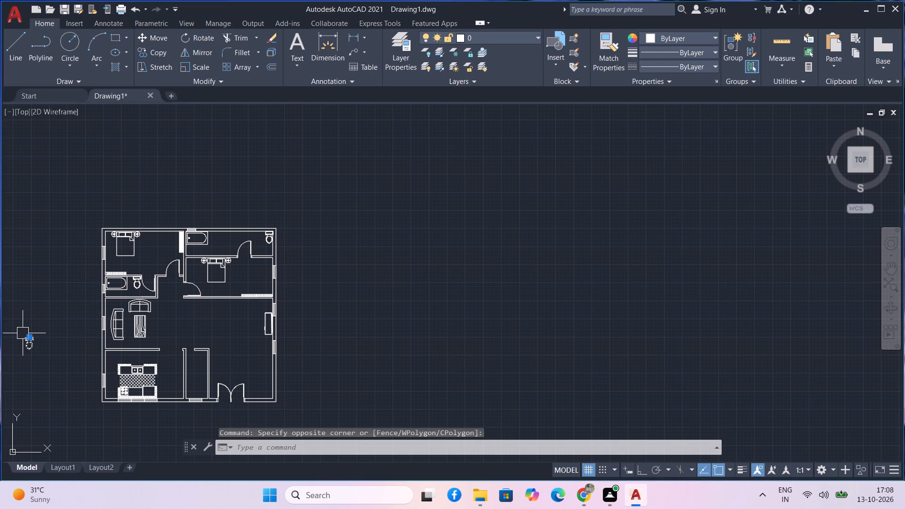
key("Delete")
key("Insert")
key("Delete")
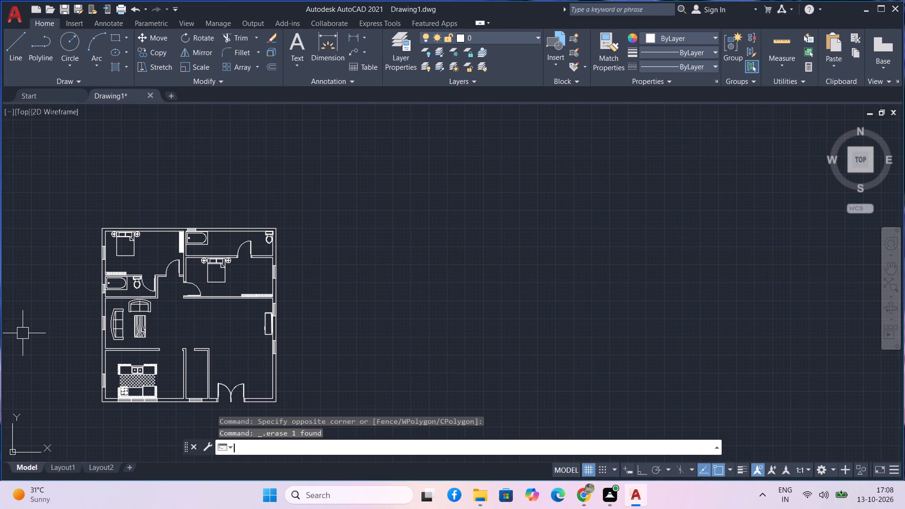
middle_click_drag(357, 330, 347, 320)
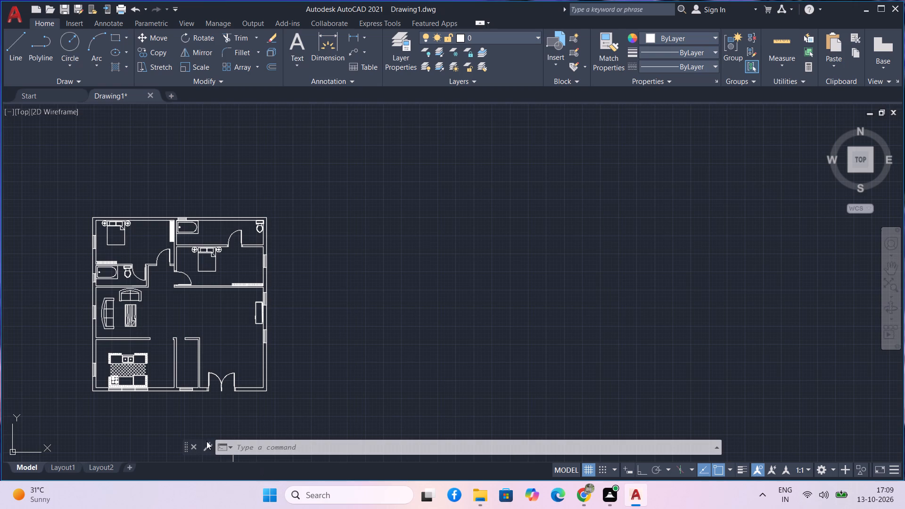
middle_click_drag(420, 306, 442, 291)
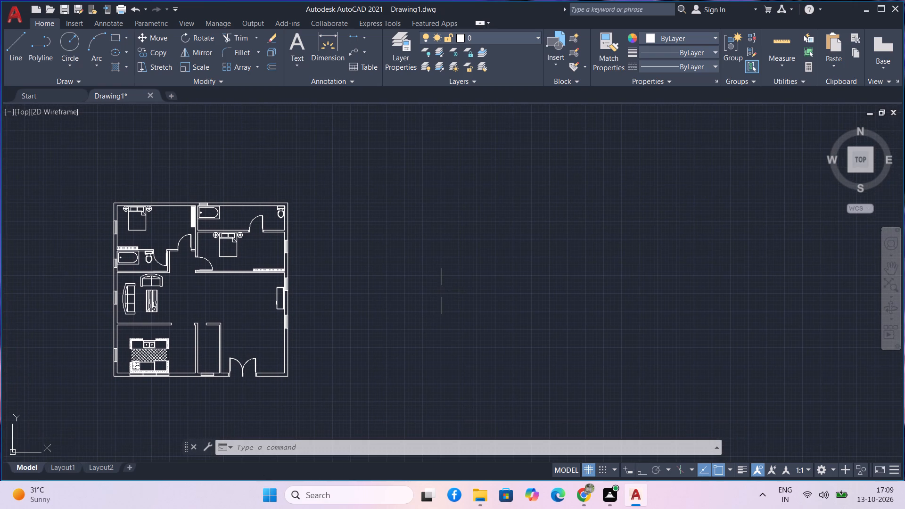
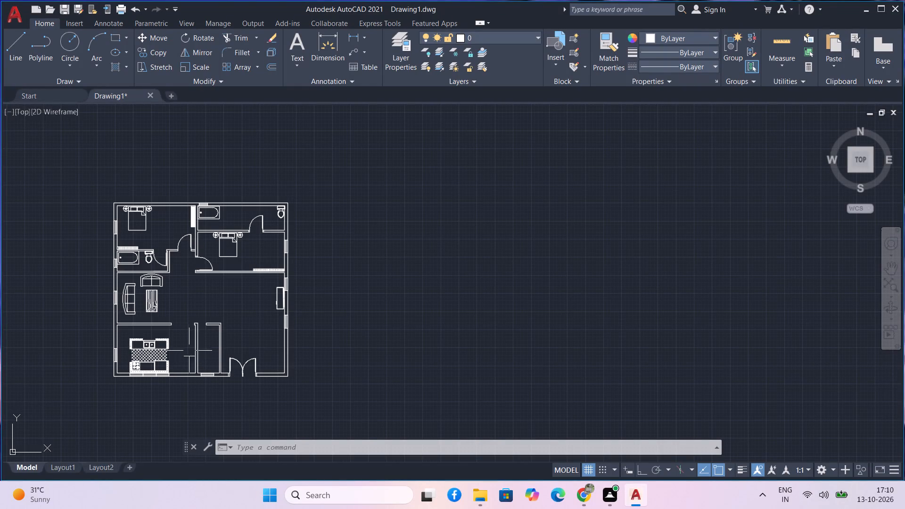
Insert the Dishwasher block from the Kitchens.dwg blocks in DesignCenter into the empty area to the right of the floor plan.
middle_click(238, 320)
middle_click_drag(240, 321, 263, 337)
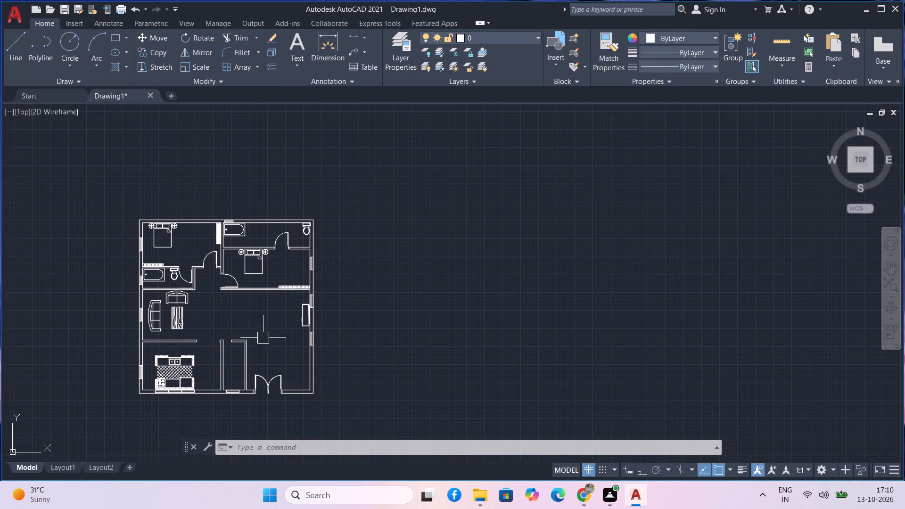
middle_click_drag(266, 339, 283, 320)
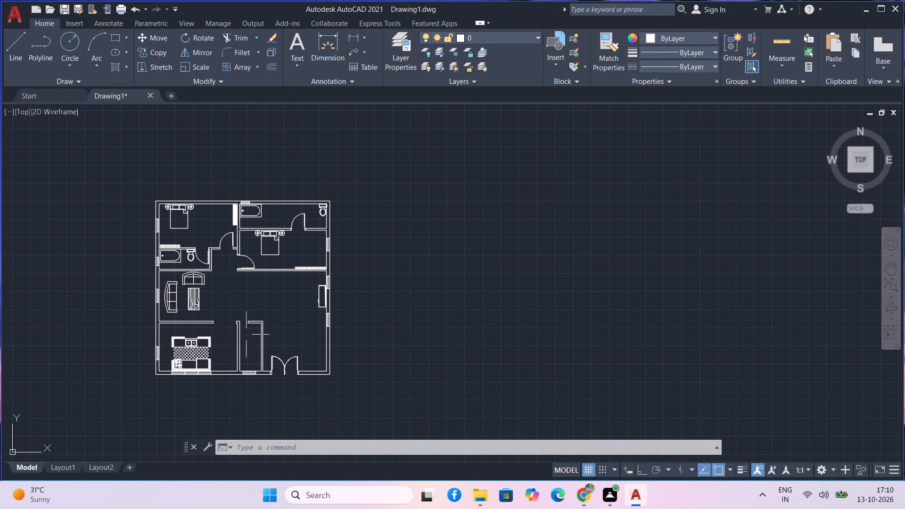
scroll(251, 341, "up", 1)
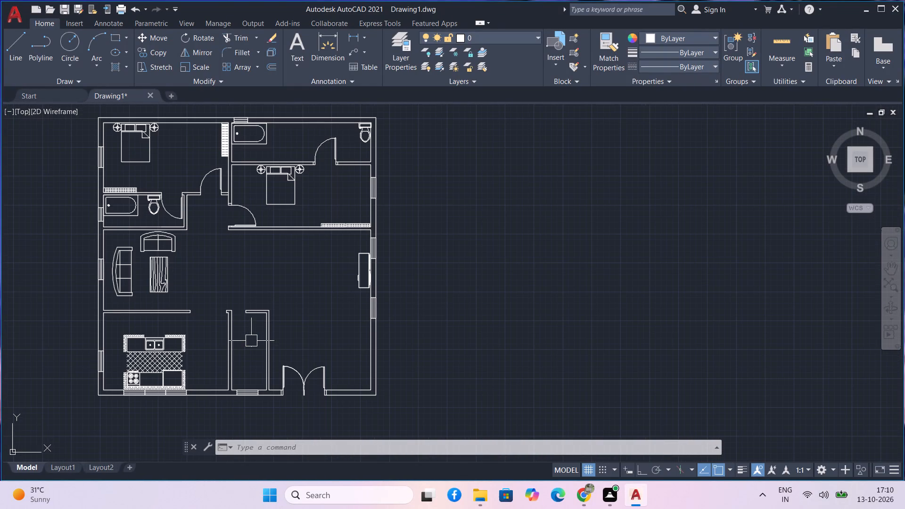
key("ctrl+2")
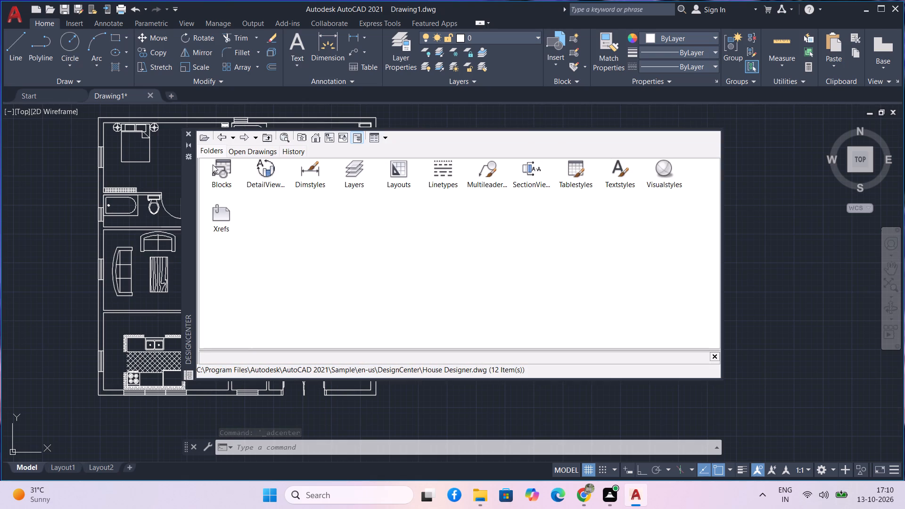
left_click(224, 137)
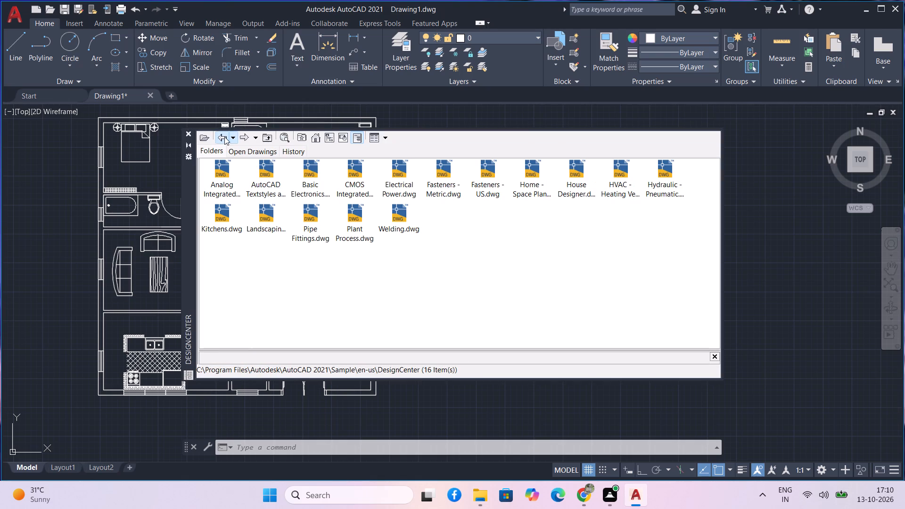
double_click(231, 215)
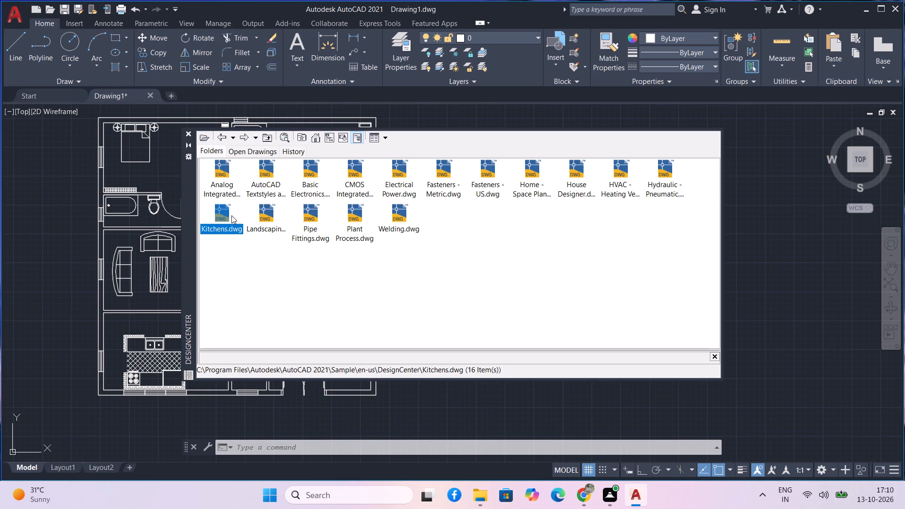
double_click(226, 174)
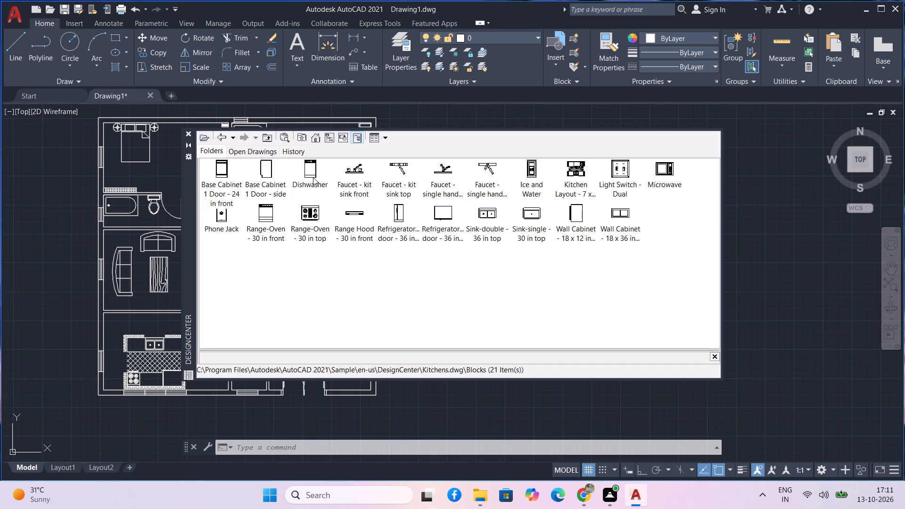
left_click_drag(313, 177, 777, 307)
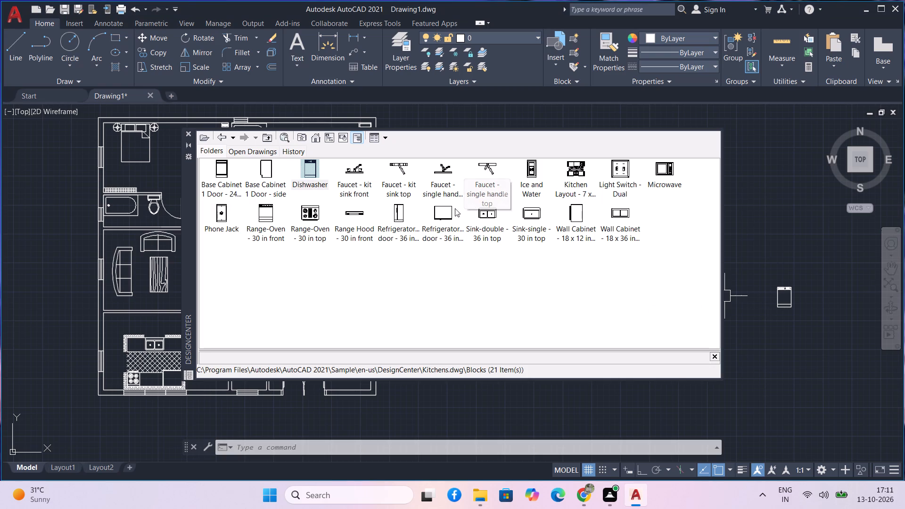
Insert the 36 in two-door refrigerator block from Kitchens.dwg below and left of the dishwasher, and close DesignCenter.
left_click_drag(393, 217, 583, 354)
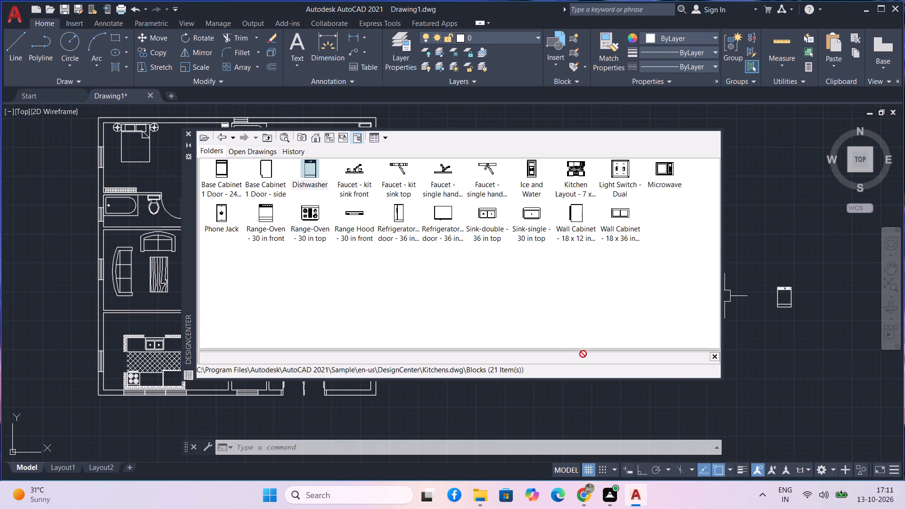
left_click_drag(583, 354, 747, 337)
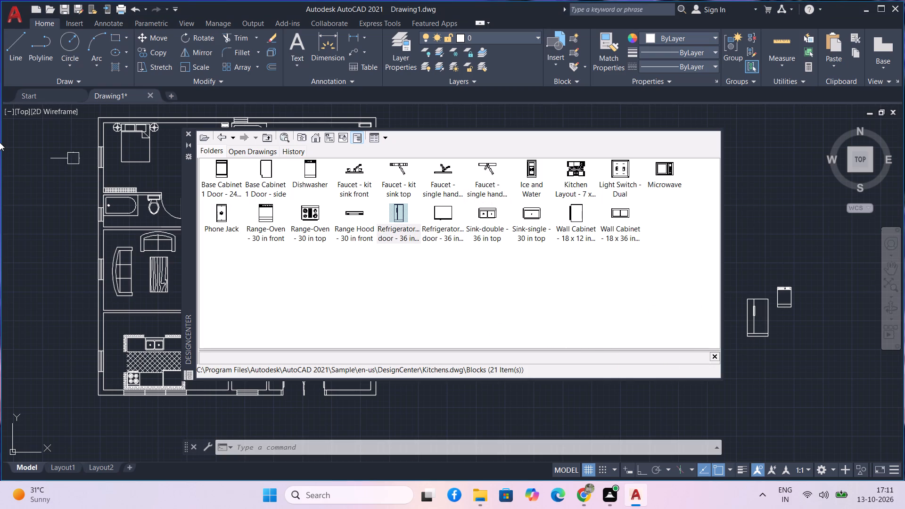
left_click(188, 132)
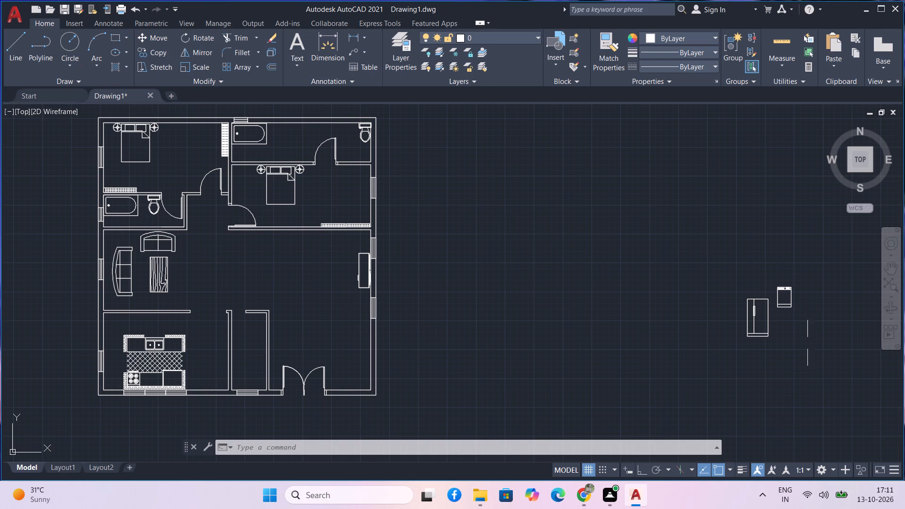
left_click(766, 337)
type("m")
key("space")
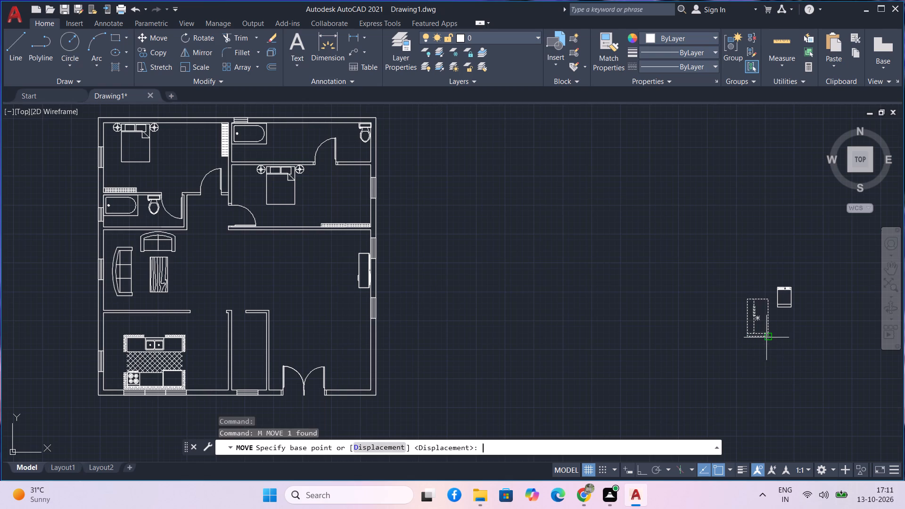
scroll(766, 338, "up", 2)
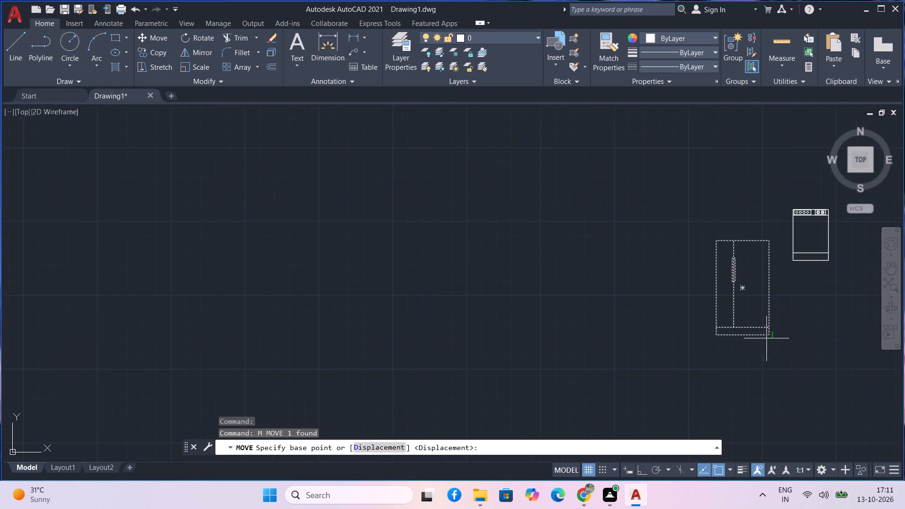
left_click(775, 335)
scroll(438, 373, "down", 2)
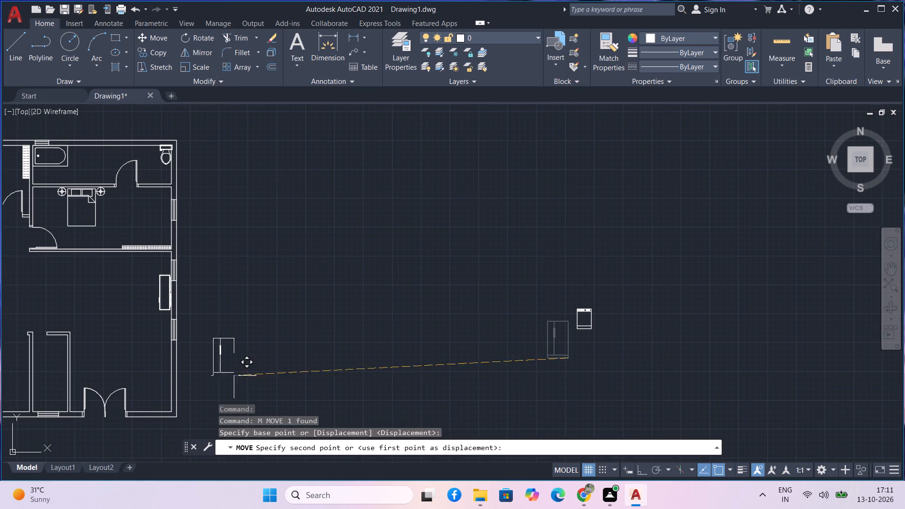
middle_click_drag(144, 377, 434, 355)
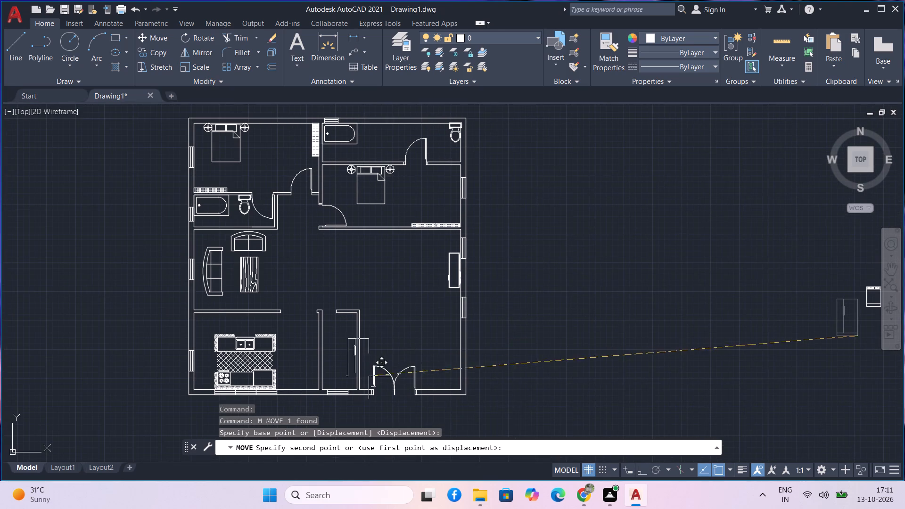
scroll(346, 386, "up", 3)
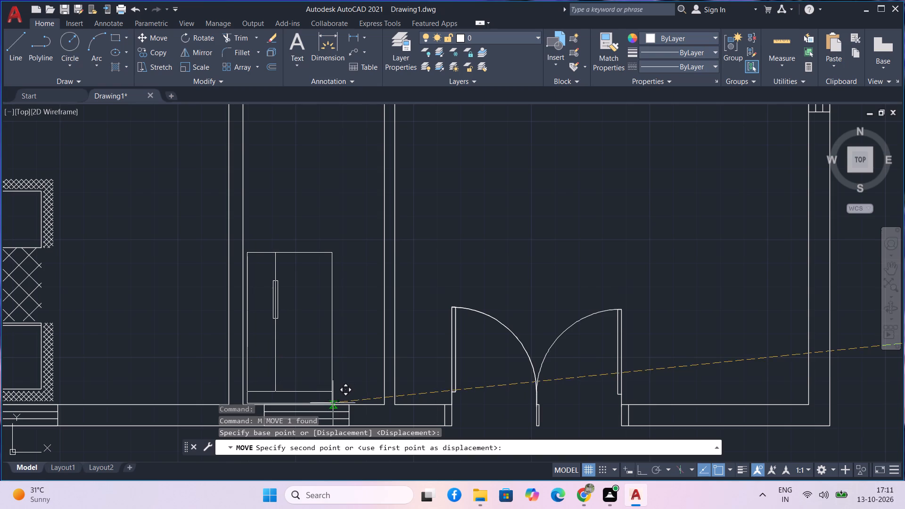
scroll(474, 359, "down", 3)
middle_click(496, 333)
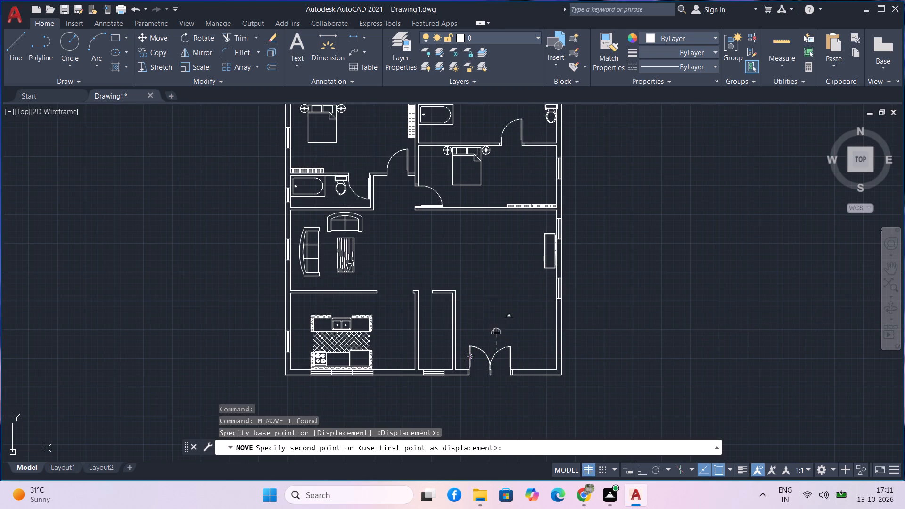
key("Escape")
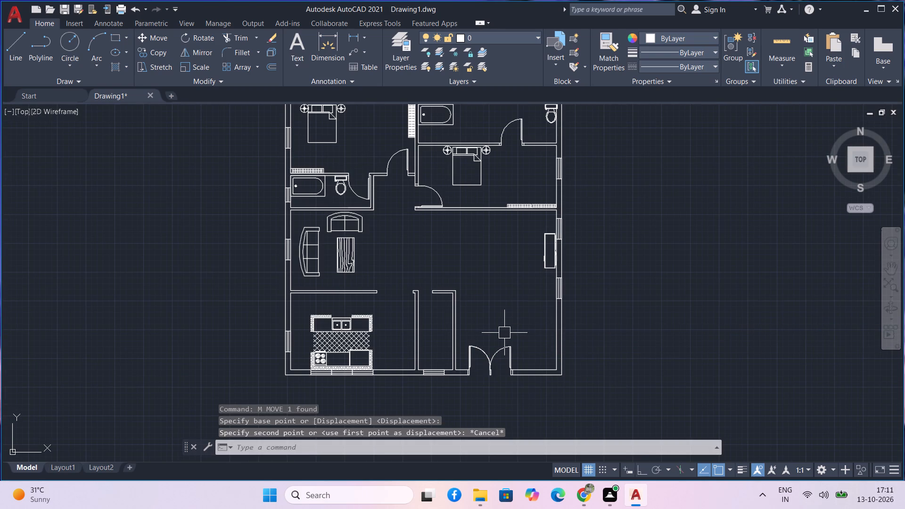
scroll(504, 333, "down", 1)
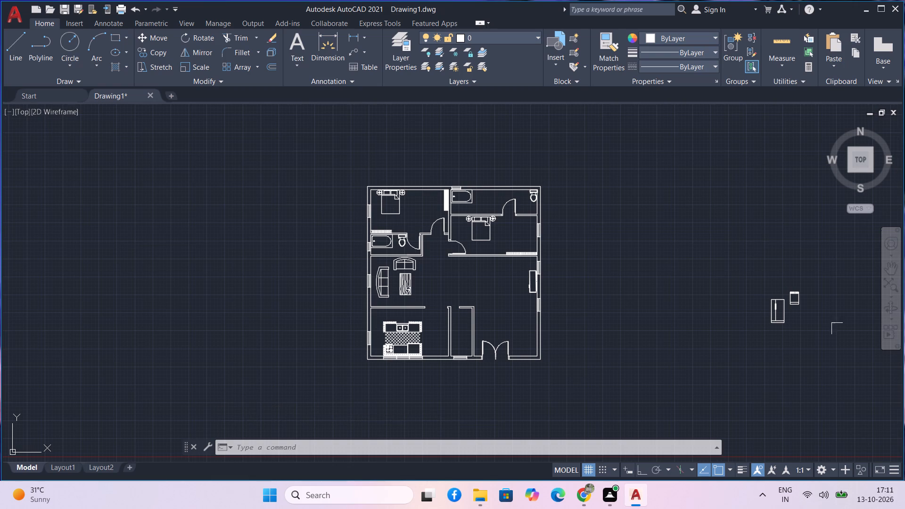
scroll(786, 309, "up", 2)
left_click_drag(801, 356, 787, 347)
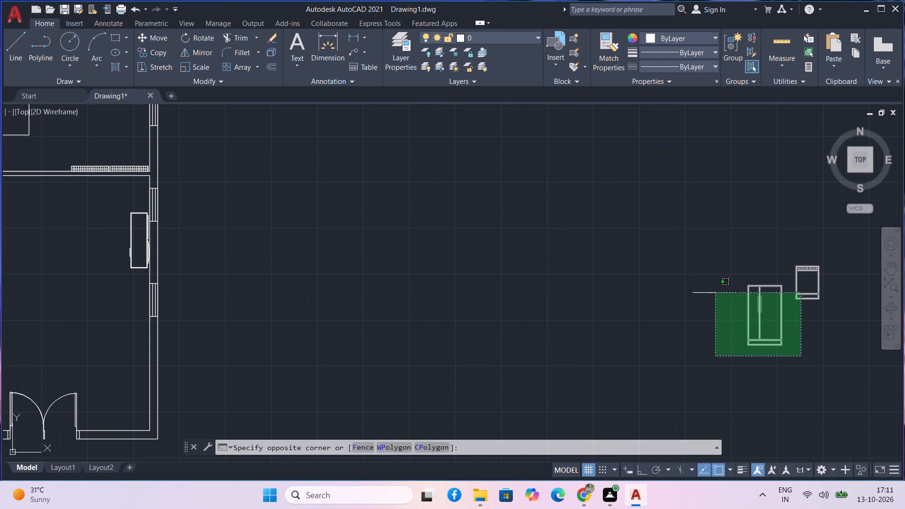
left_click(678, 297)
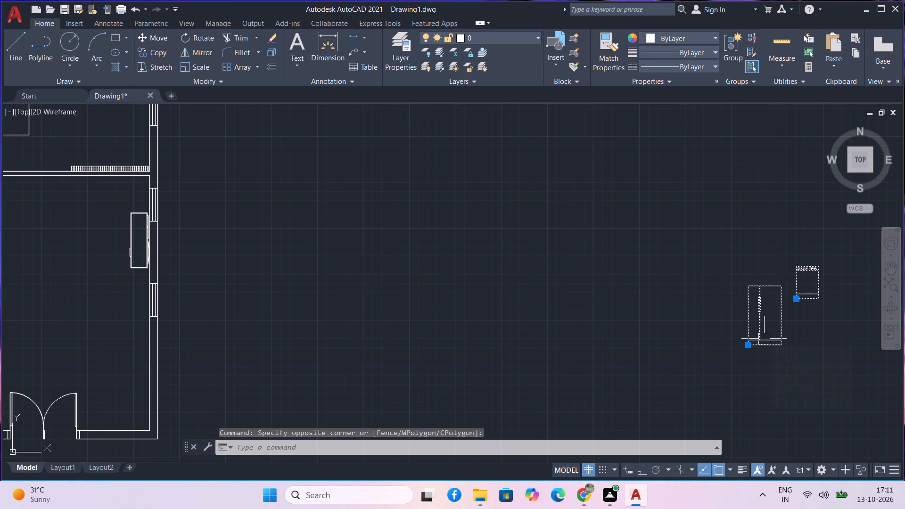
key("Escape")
Rotate the refrigerator block 180° about its lower-right corner.
scroll(764, 339, "up", 1)
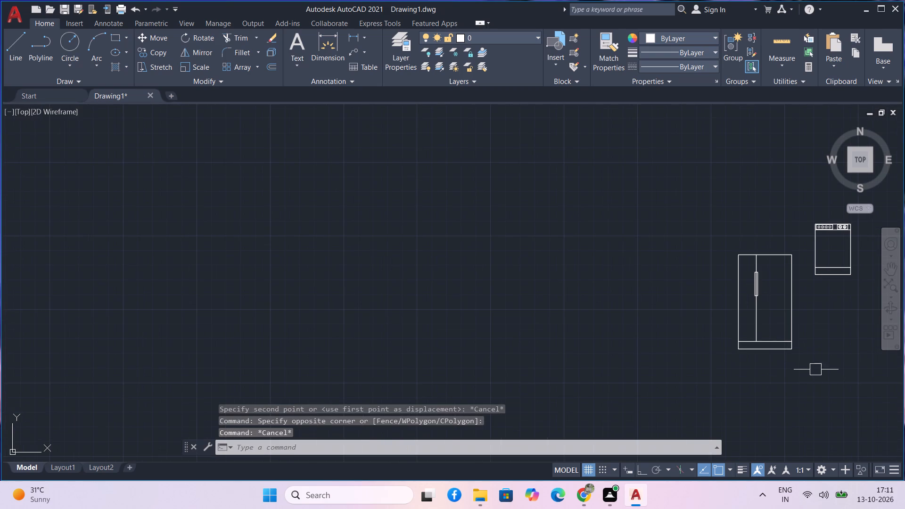
left_click(814, 369)
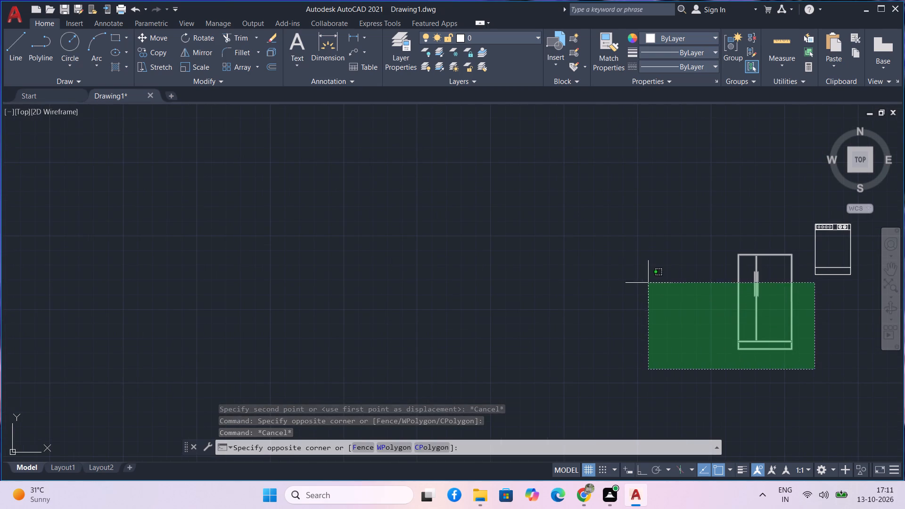
left_click(757, 359)
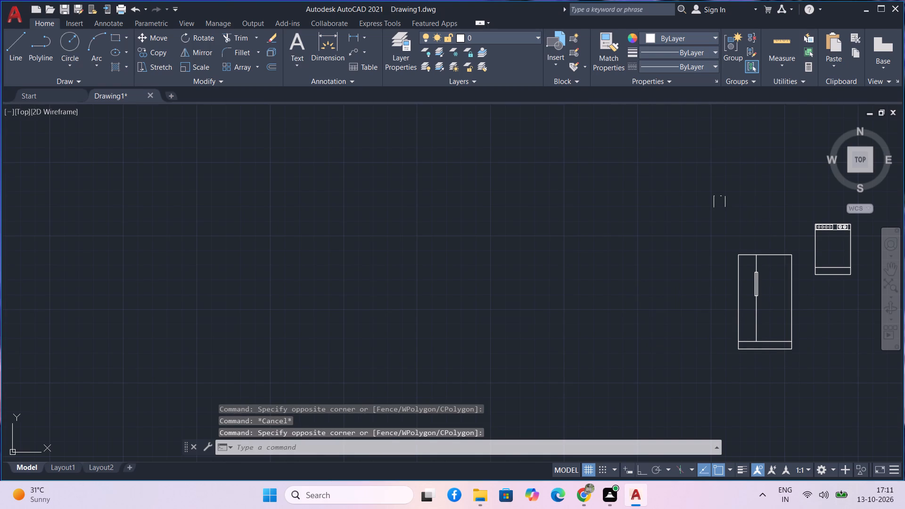
left_click(719, 202)
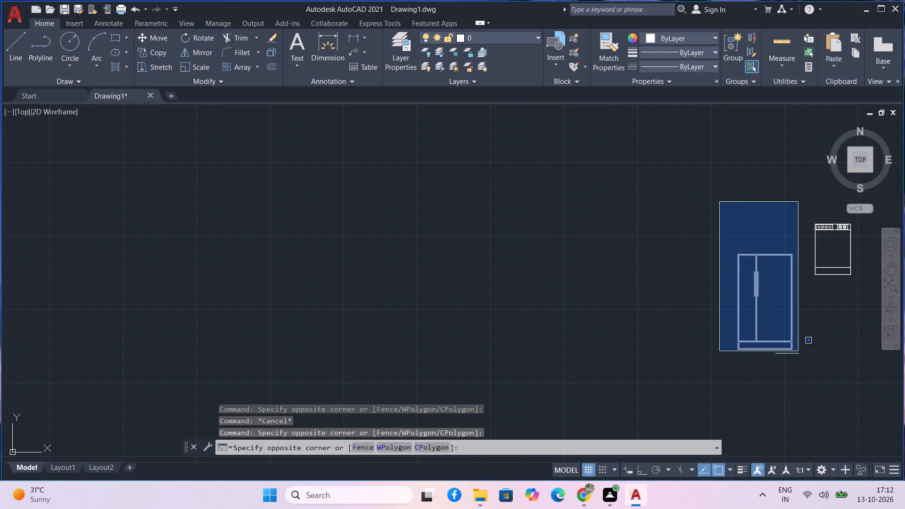
left_click(794, 359)
left_click(803, 361)
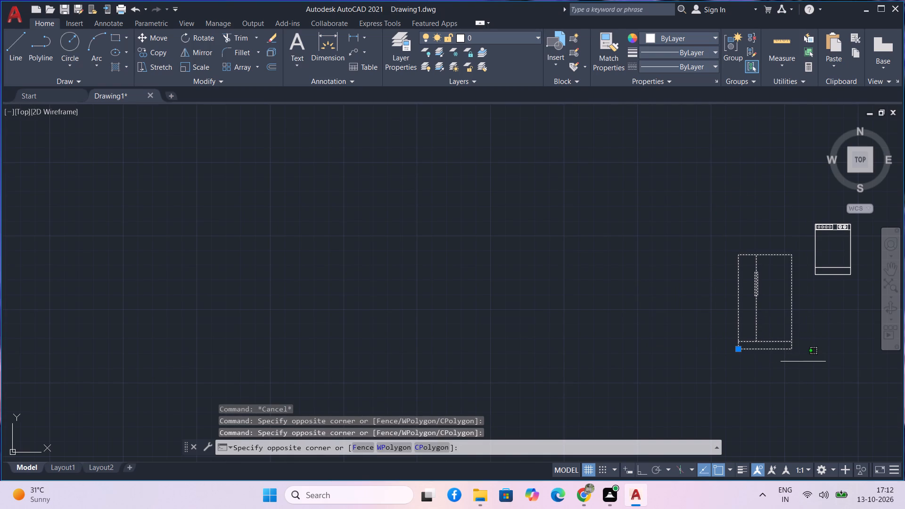
type("ro")
key("space")
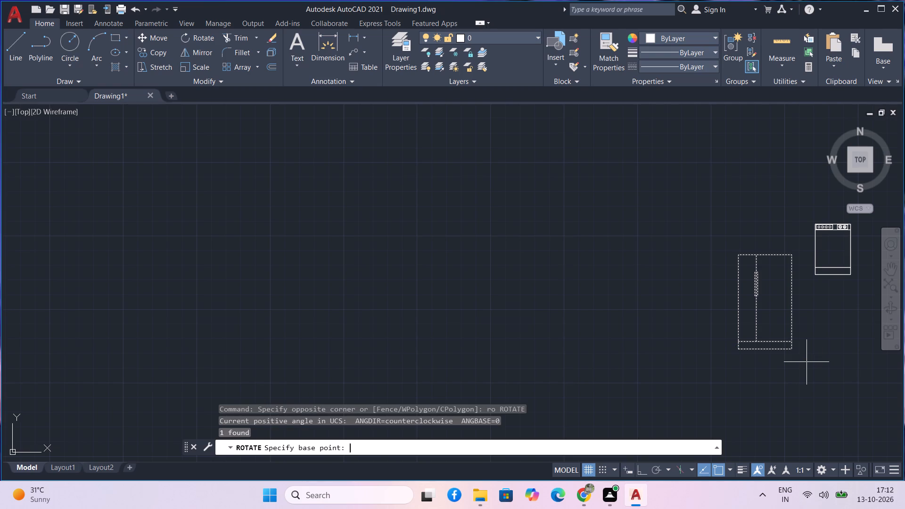
left_click(792, 347)
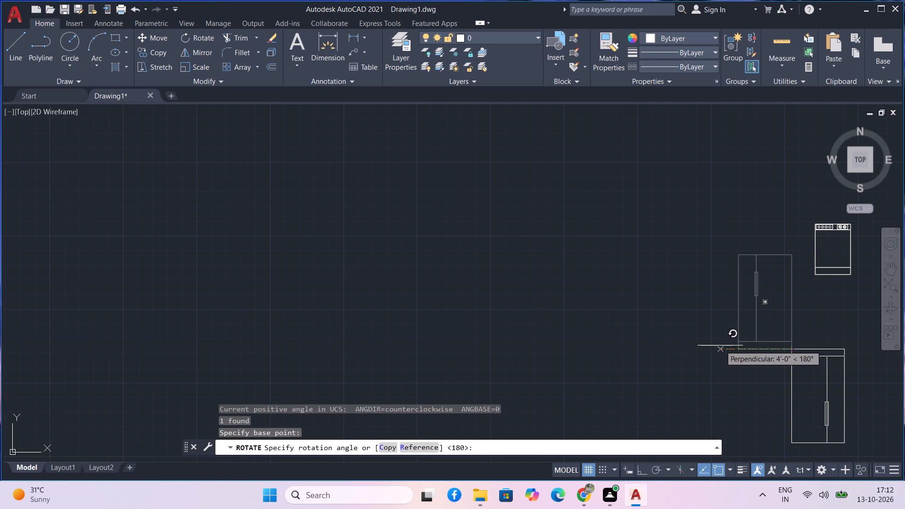
left_click(720, 345)
Move the refrigerator block by its upper-left corner into the lower-left corner of the narrow room beside the kitchen.
left_click_drag(875, 414, 869, 407)
left_click(792, 376)
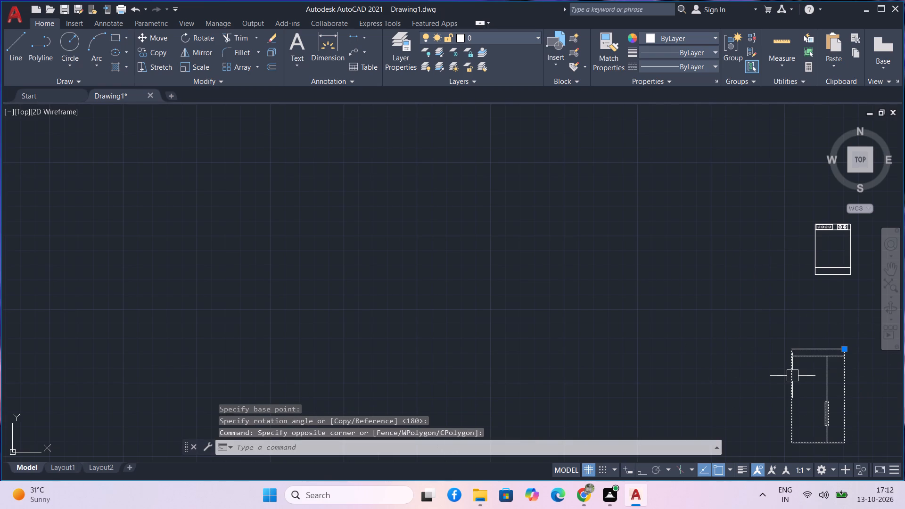
type("m")
key("space")
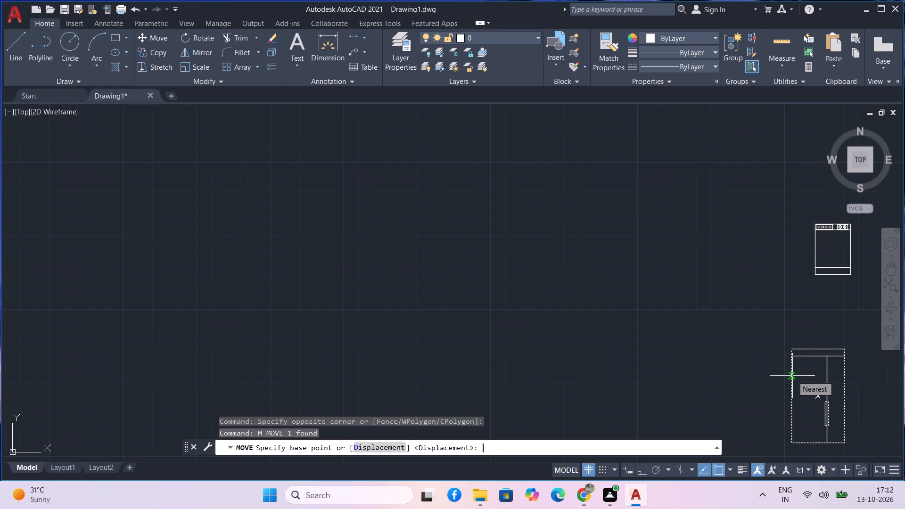
left_click(788, 348)
scroll(445, 339, "down", 3)
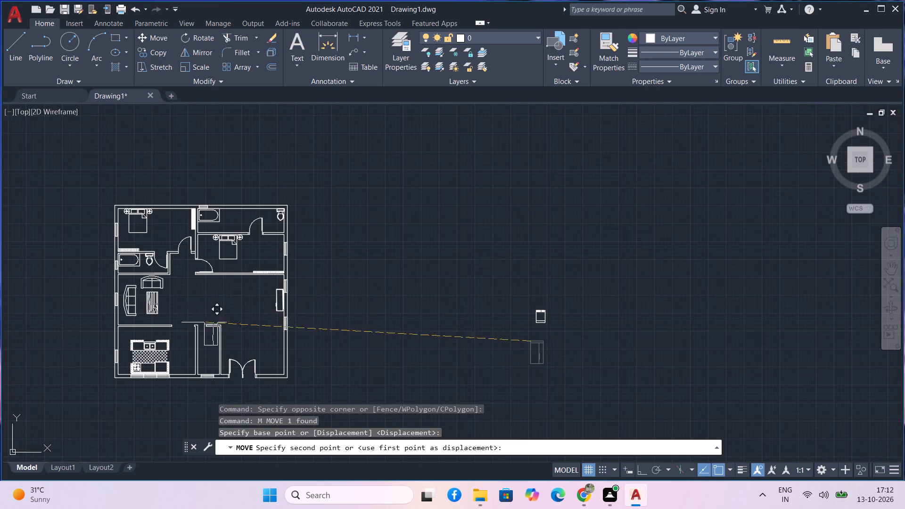
scroll(201, 340, "up", 2)
middle_click_drag(201, 340, 318, 279)
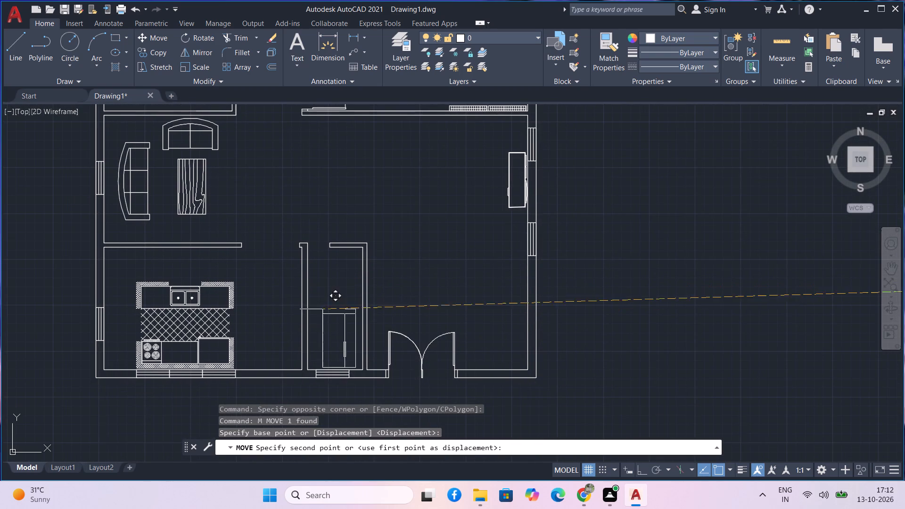
scroll(310, 312, "up", 2)
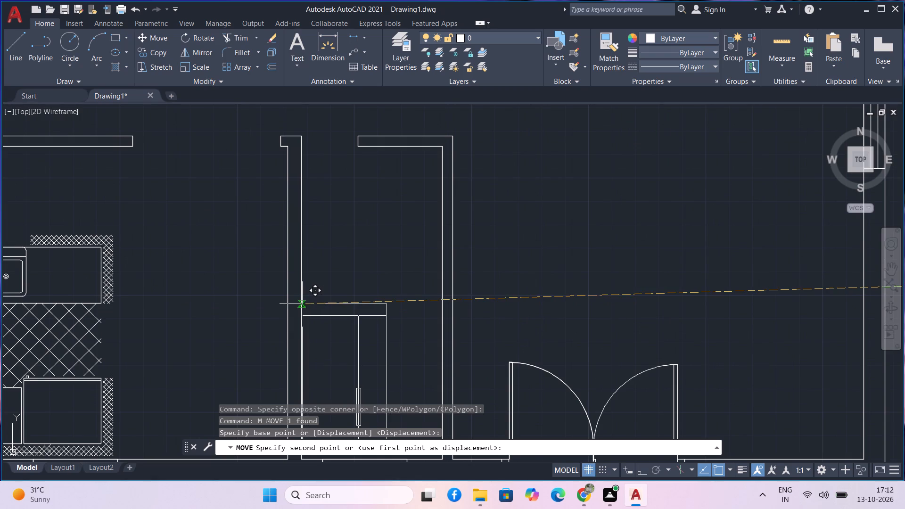
middle_click_drag(302, 304, 321, 266)
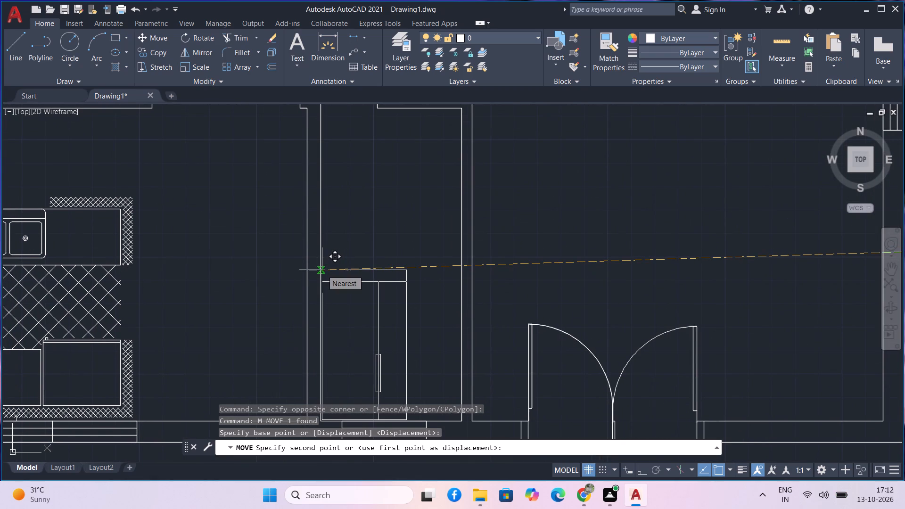
middle_click_drag(322, 270, 334, 239)
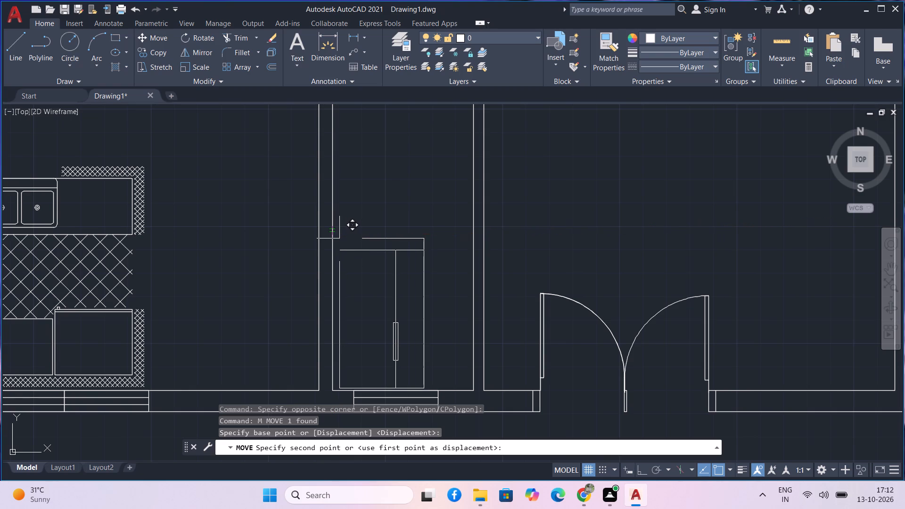
left_click(339, 238)
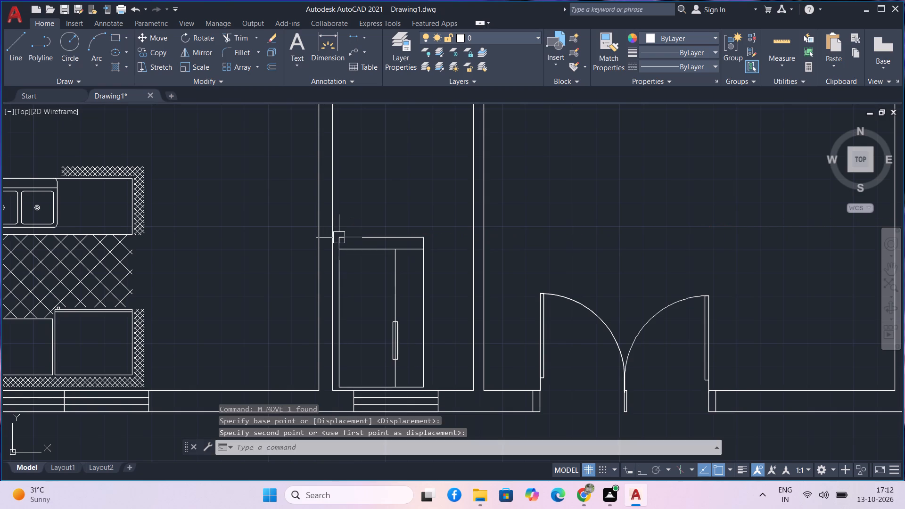
Rotate the dishwasher block 180° about its lower-right corner with Ortho on.
scroll(354, 279, "down", 1)
scroll(476, 355, "down", 1)
scroll(533, 362, "down", 1)
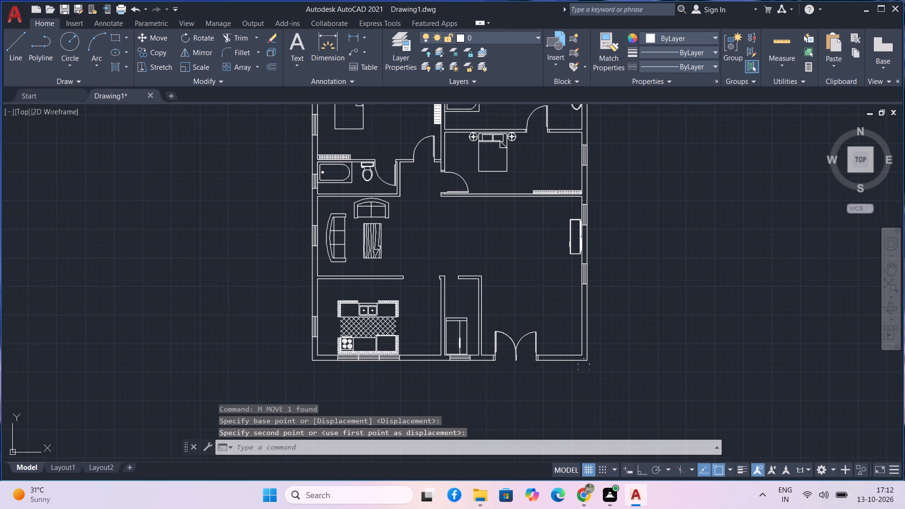
middle_click_drag(656, 356, 303, 304)
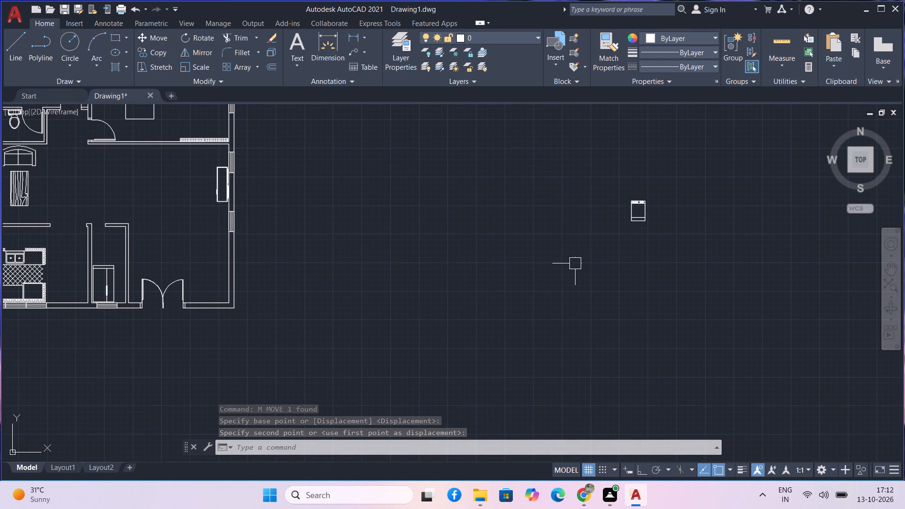
left_click_drag(726, 225, 721, 222)
left_click(602, 200)
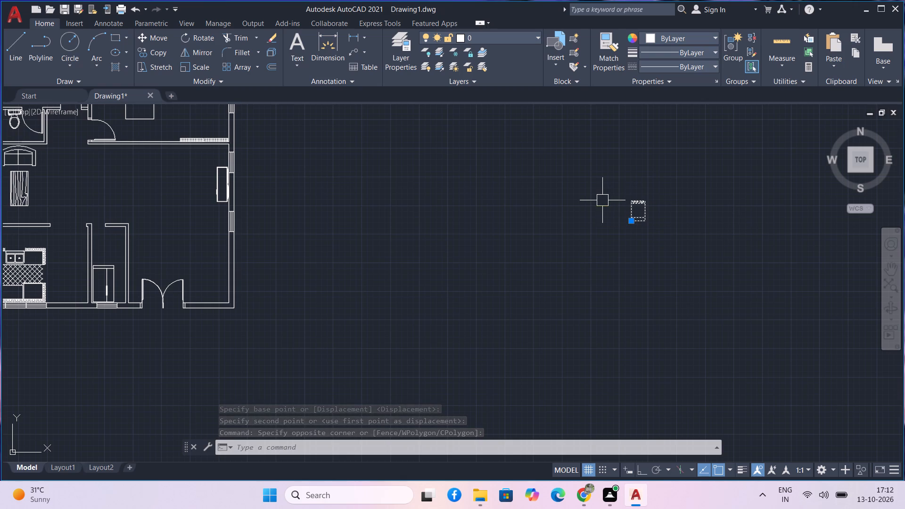
type("ro")
key("space")
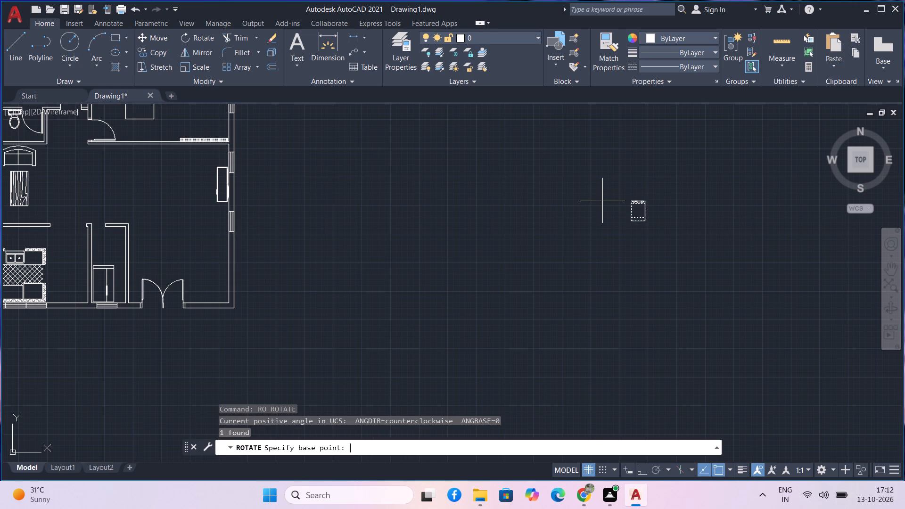
scroll(665, 205, "up", 2)
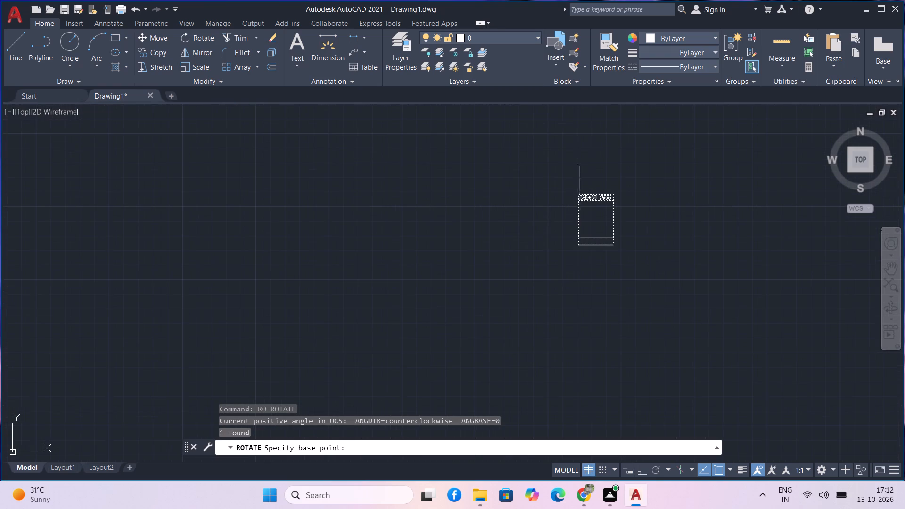
scroll(578, 192, "up", 4)
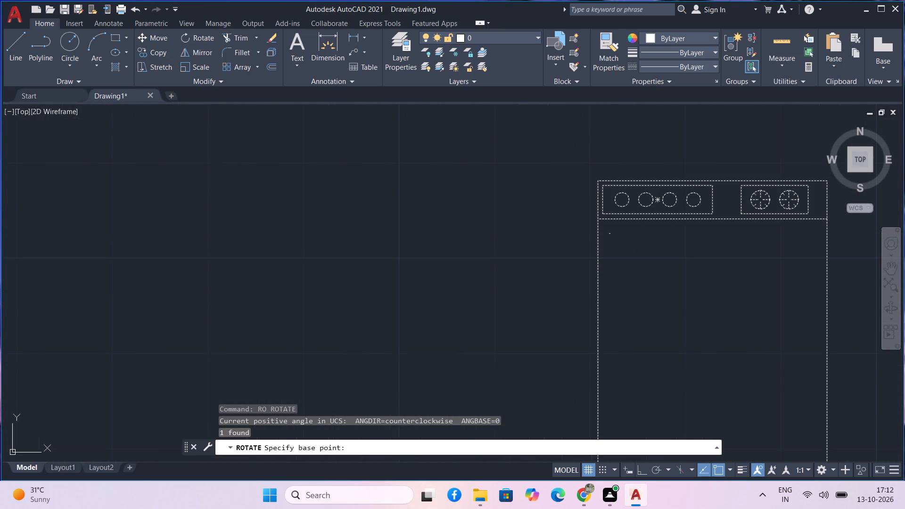
scroll(612, 249, "down", 3)
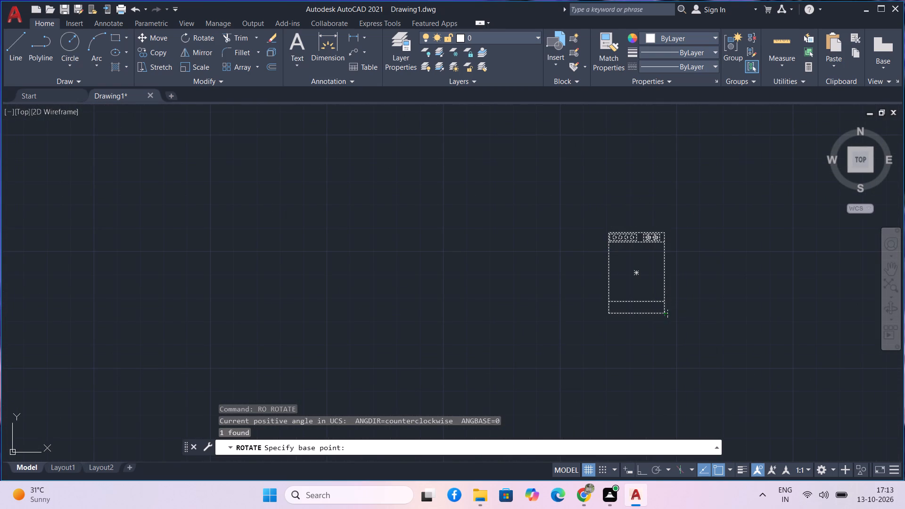
left_click(668, 313)
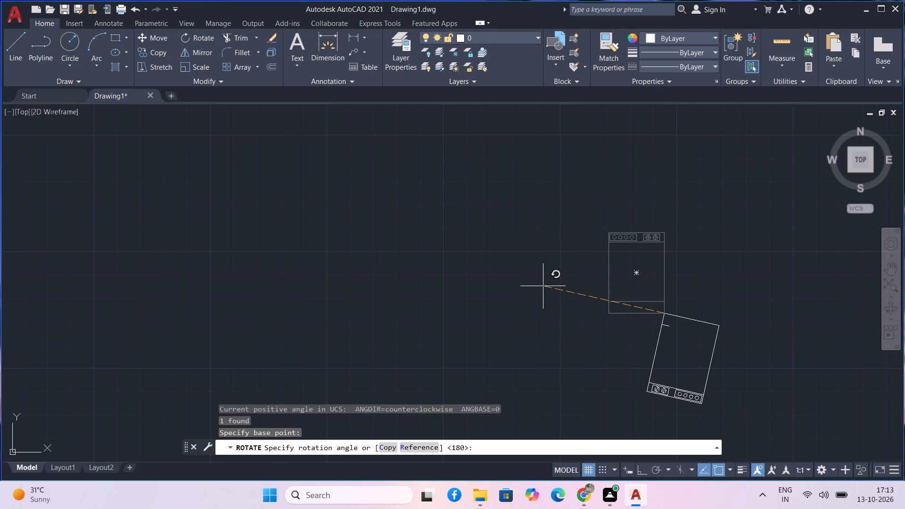
key("F8")
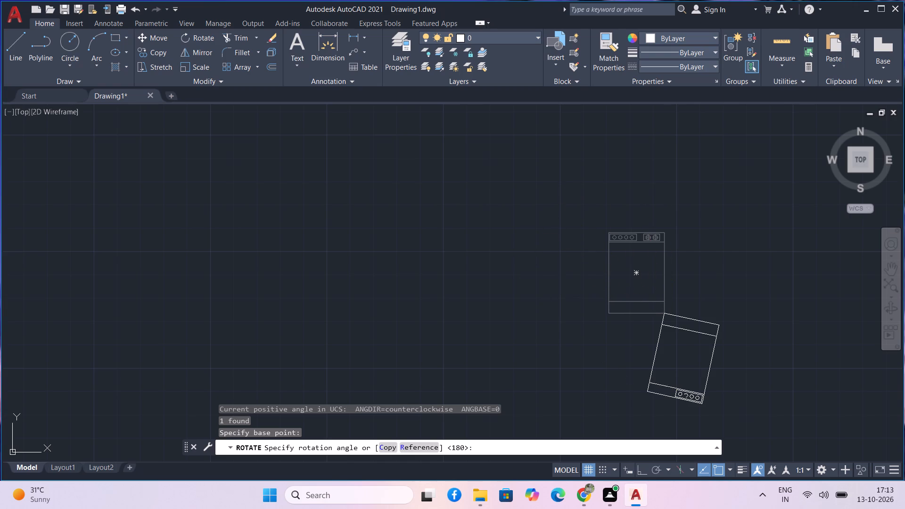
left_click(561, 291)
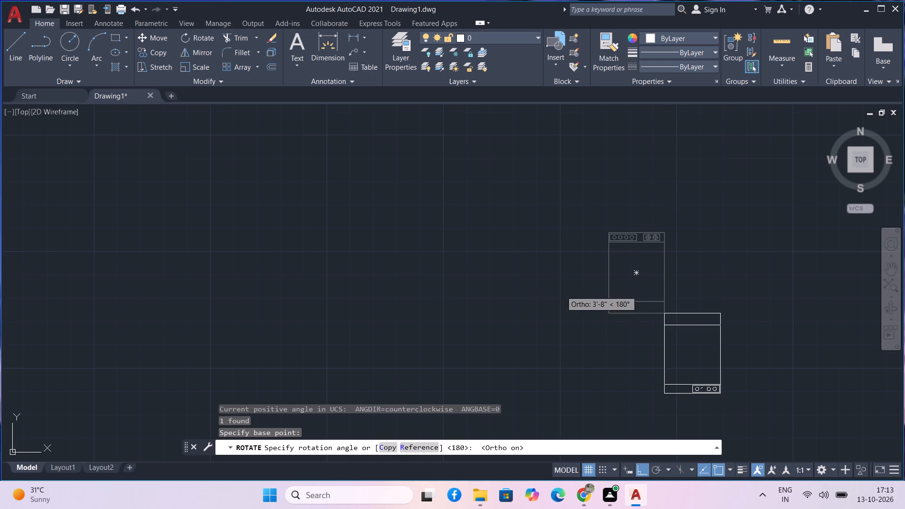
Move the dishwasher block by its upper-left corner into the open hall just above the double entrance door, with Ortho off.
left_click_drag(777, 415, 755, 398)
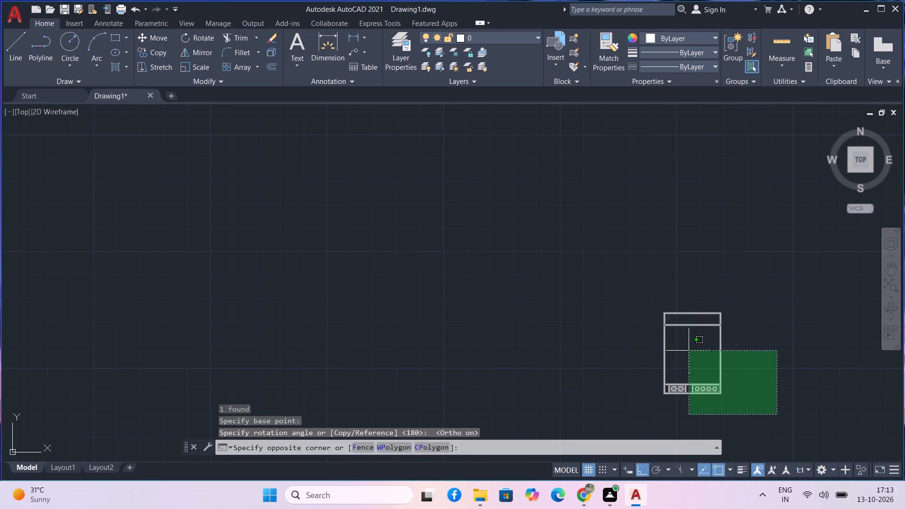
left_click(689, 351)
type("m")
key("space")
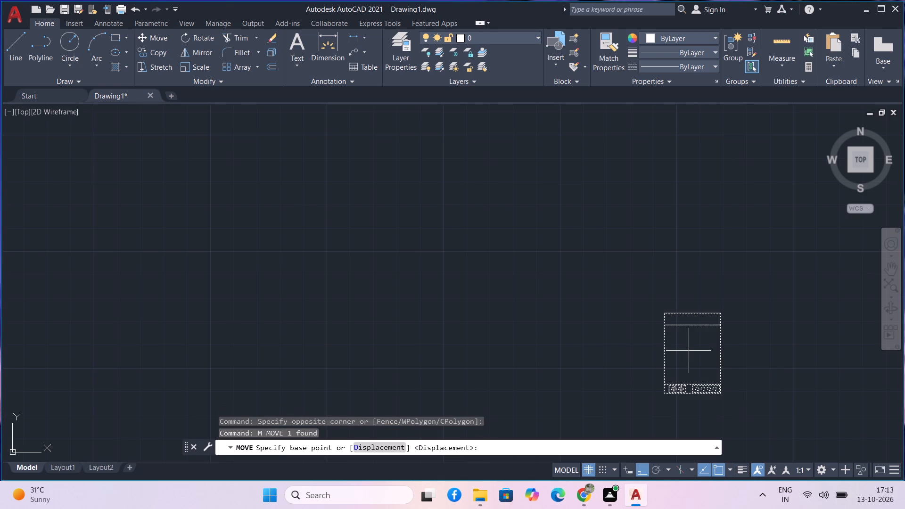
left_click(666, 313)
scroll(312, 367, "down", 6)
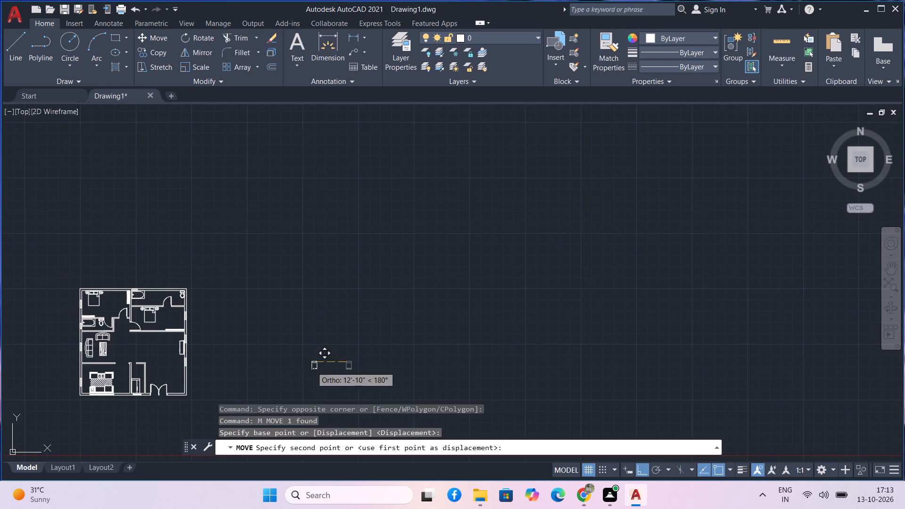
middle_click_drag(312, 367, 383, 350)
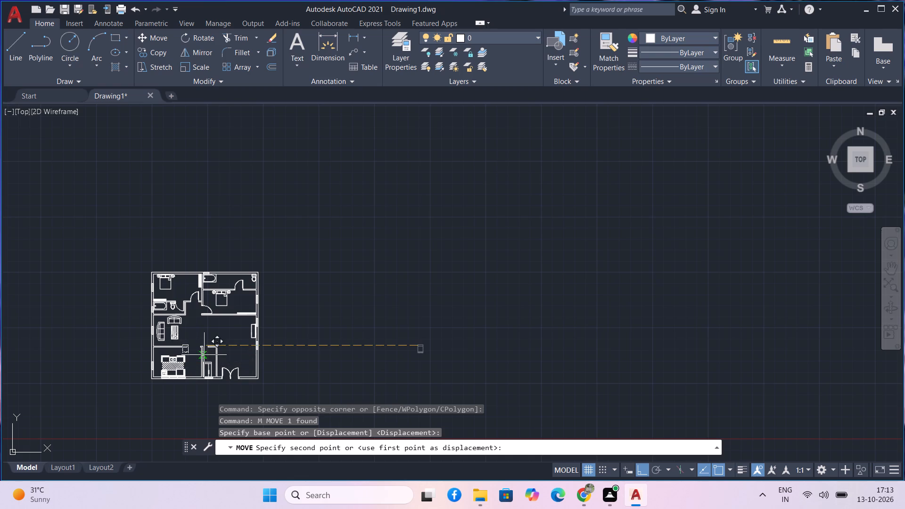
scroll(204, 355, "up", 6)
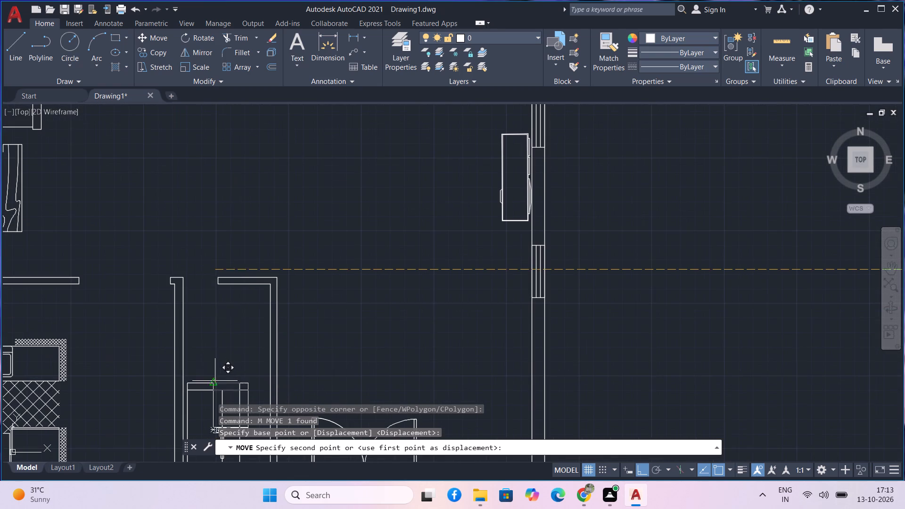
scroll(215, 381, "up", 2)
key("F8")
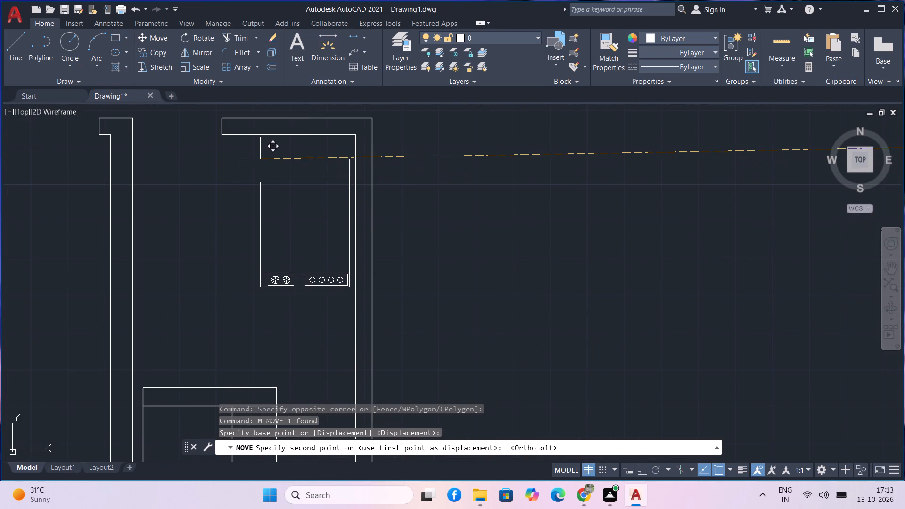
left_click(563, 264)
scroll(563, 264, "down", 4)
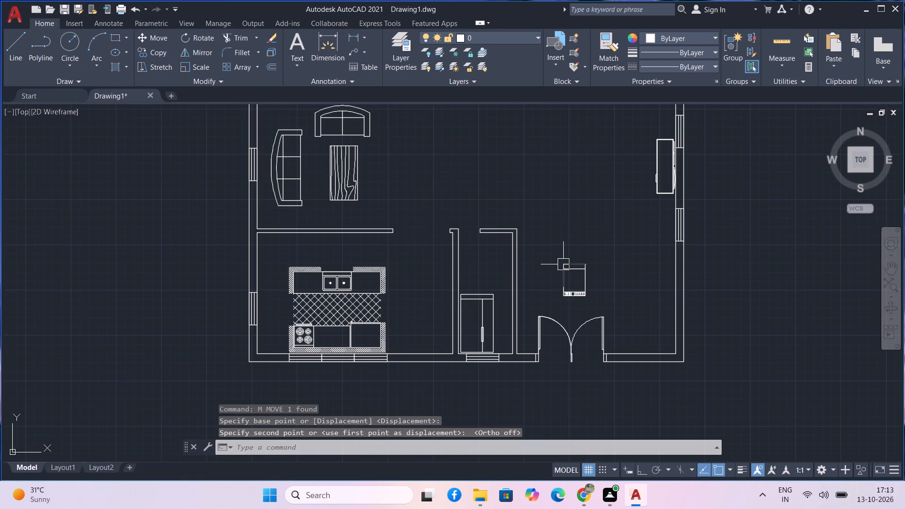
key("Escape")
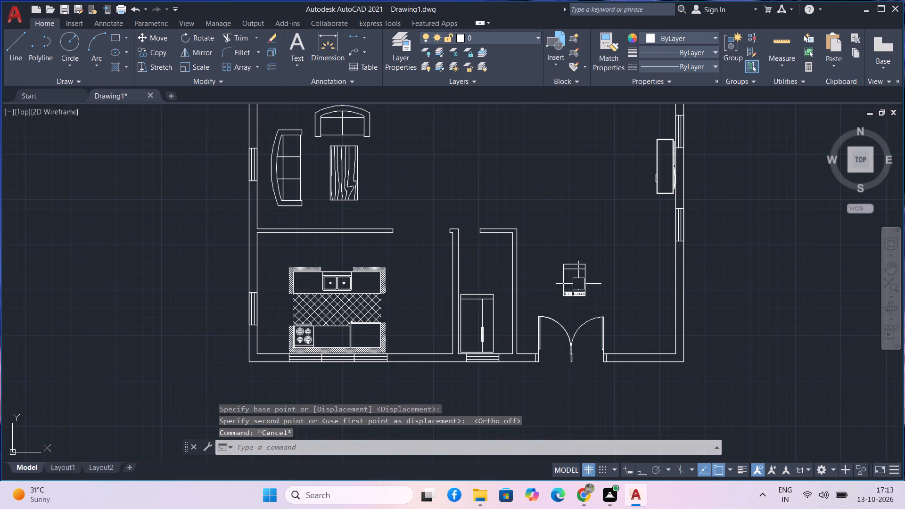
Rotate the dishwasher block about its upper-right corner to a diagonal orientation with its control panel facing upper left.
scroll(583, 290, "up", 3)
left_click(610, 301)
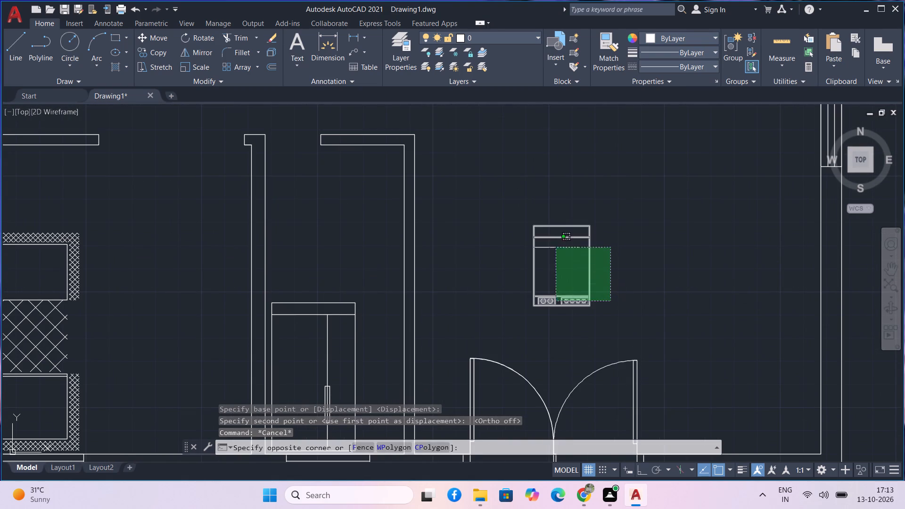
left_click(546, 237)
type("ro")
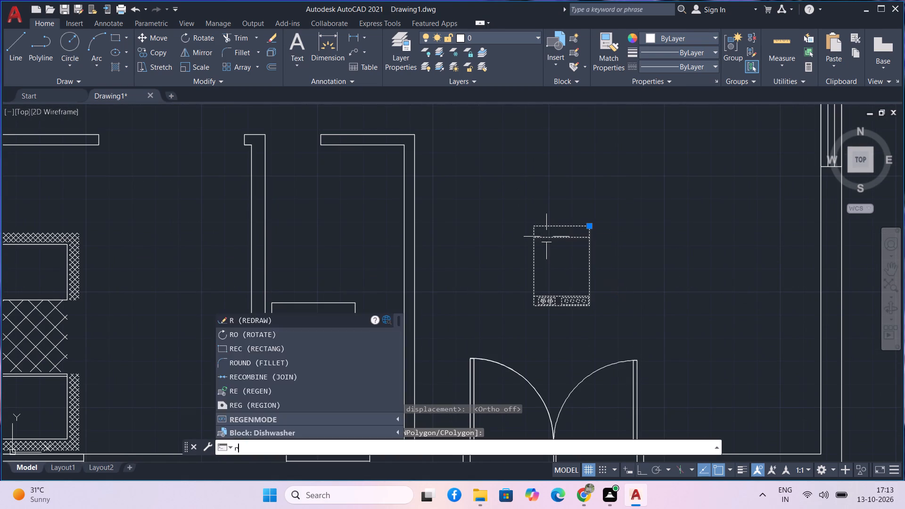
key("space")
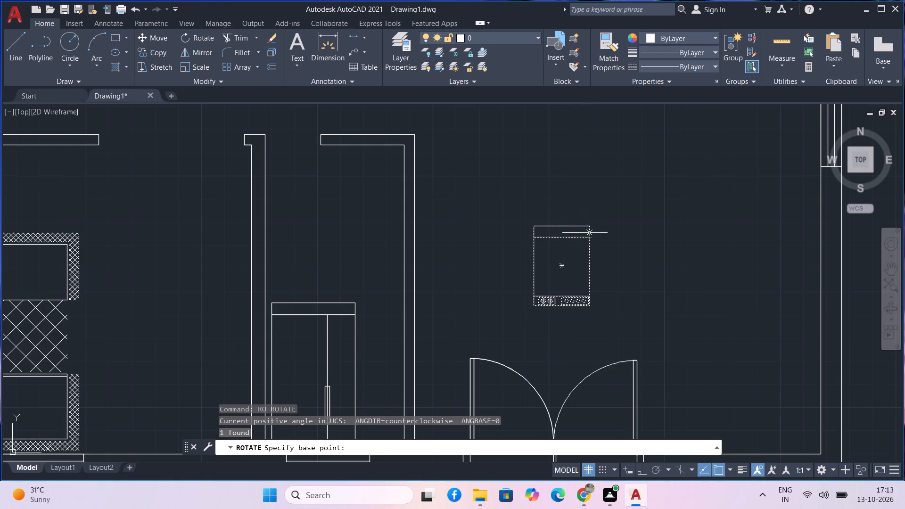
left_click(590, 221)
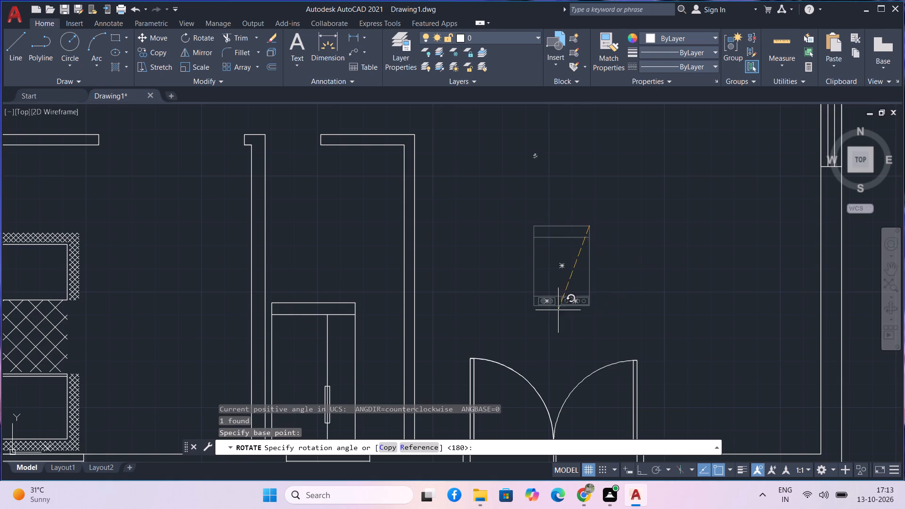
key("F8")
left_click(528, 286)
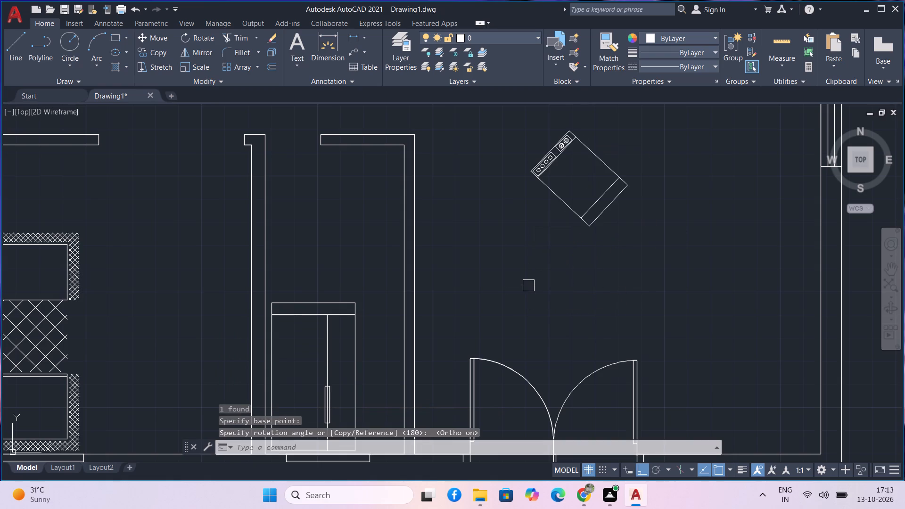
Rotate the dishwasher block about its right-hand corner to a near-upright orientation with the control panel at the top, with Ortho off.
left_click_drag(667, 230, 631, 210)
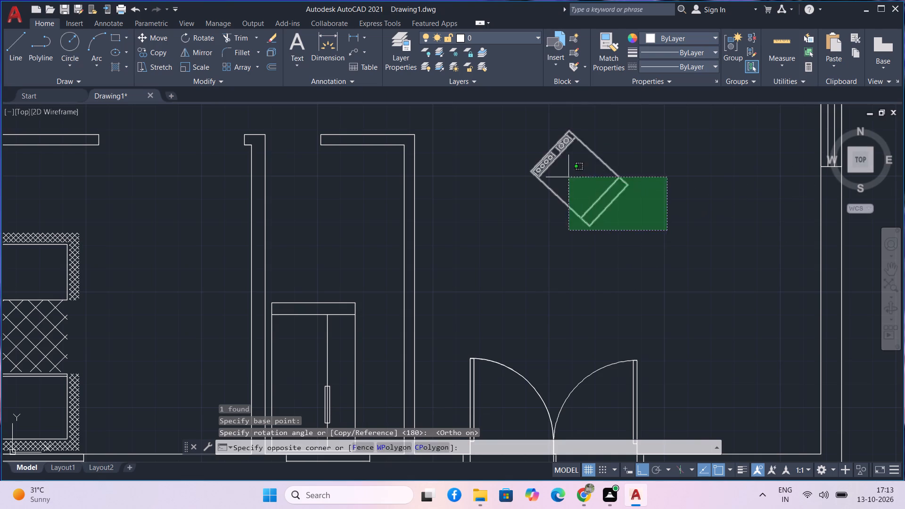
left_click(568, 177)
key("F8")
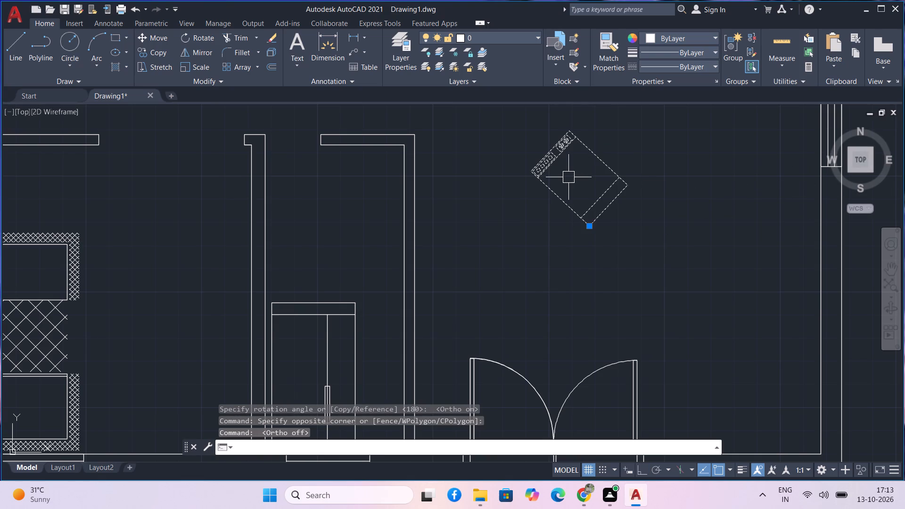
key("r")
key("0")
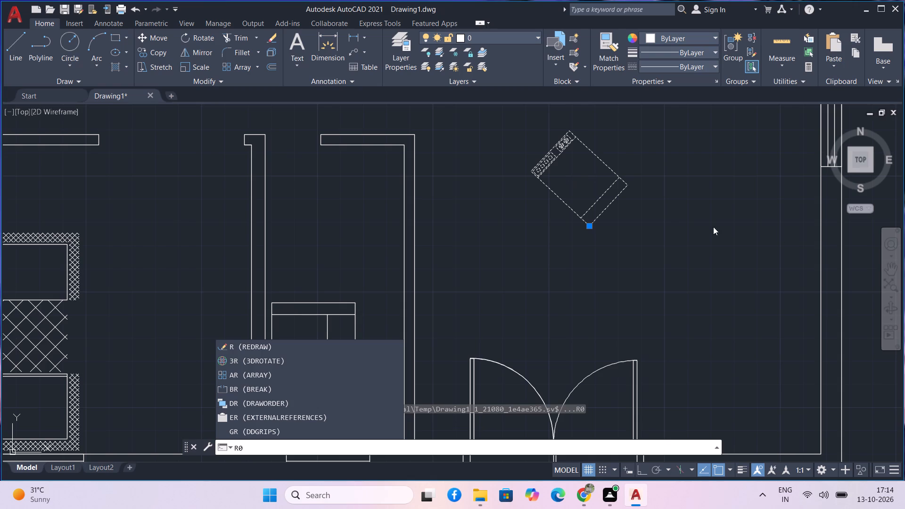
key("space")
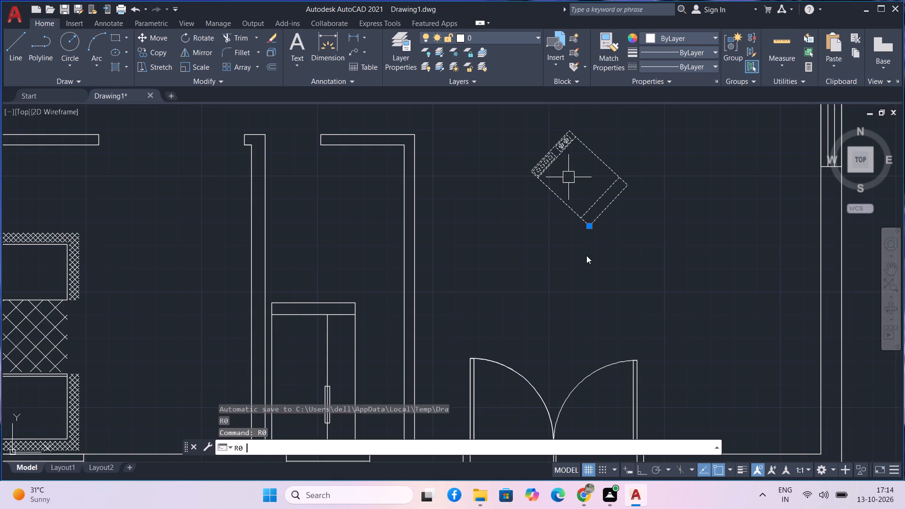
left_click(625, 186)
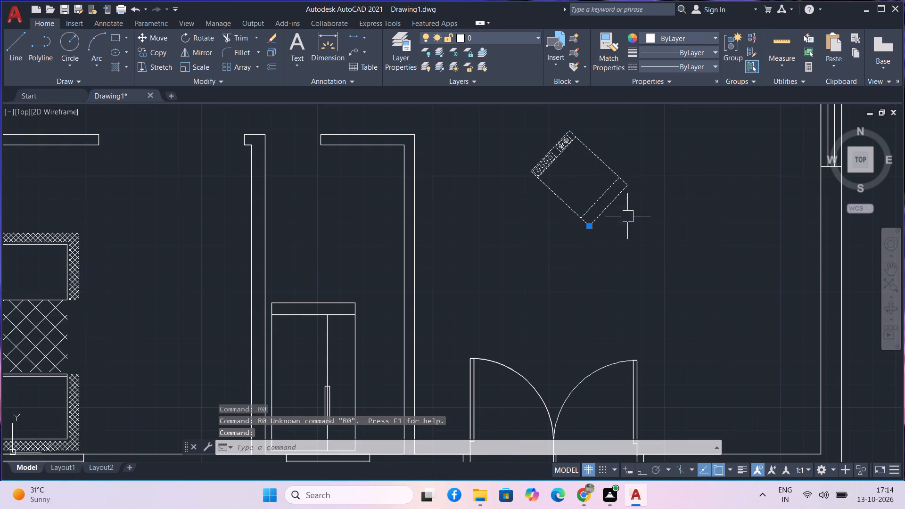
type("ro")
key("space")
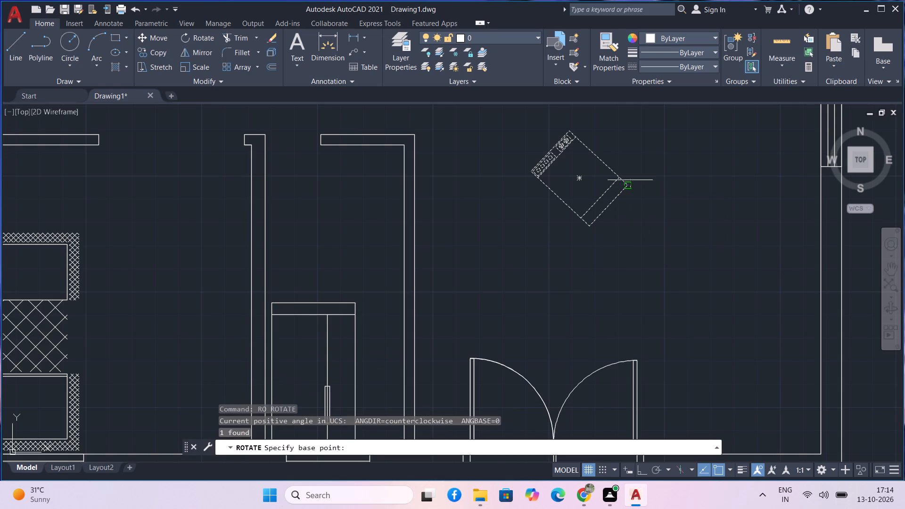
left_click(628, 181)
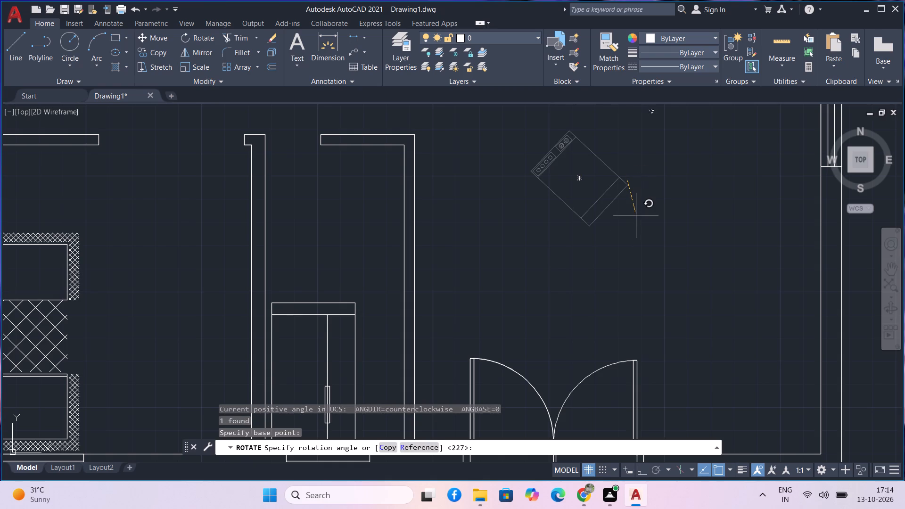
scroll(636, 215, "down", 1)
middle_click_drag(642, 248, 645, 265)
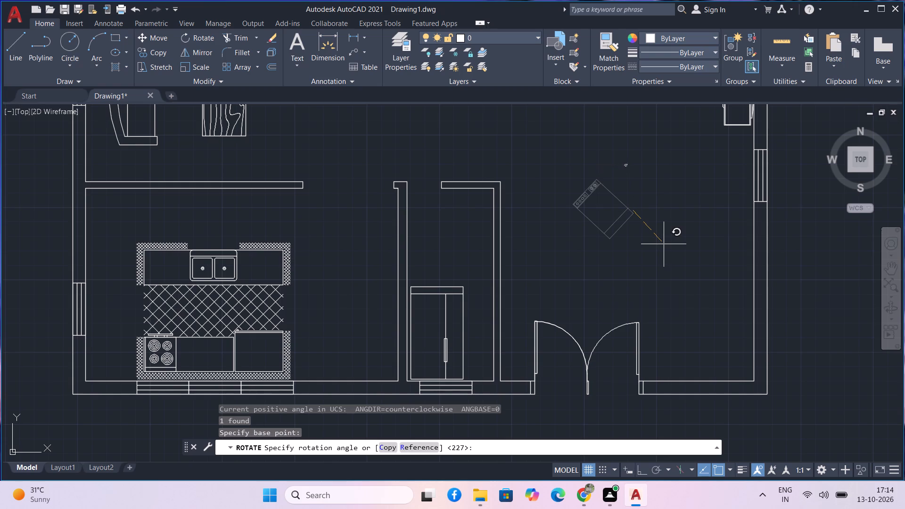
left_click(664, 244)
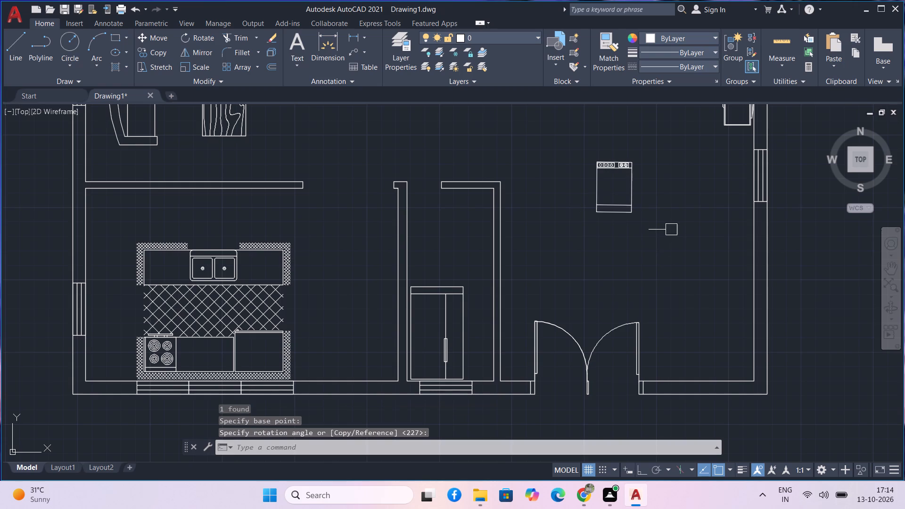
Move the dishwasher block by its right edge near the lower corner into the upper-right corner of the narrow room, against the wall.
left_click(671, 230)
left_click(621, 189)
type("m")
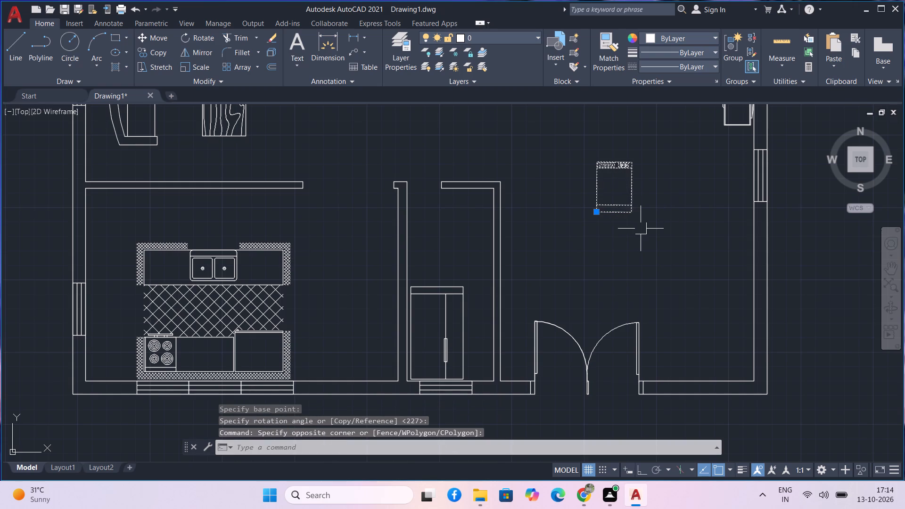
key("space")
left_click(632, 209)
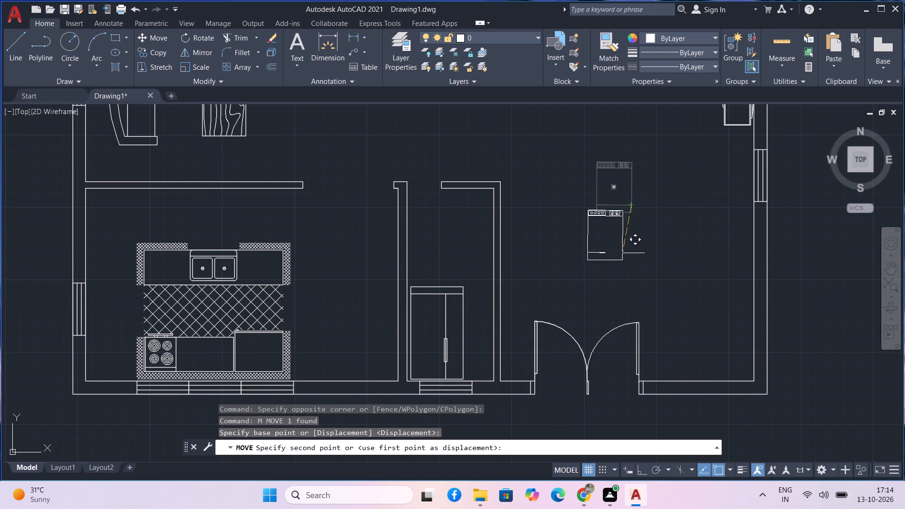
scroll(493, 245, "up", 3)
scroll(488, 240, "down", 1)
middle_click_drag(488, 242, 489, 261)
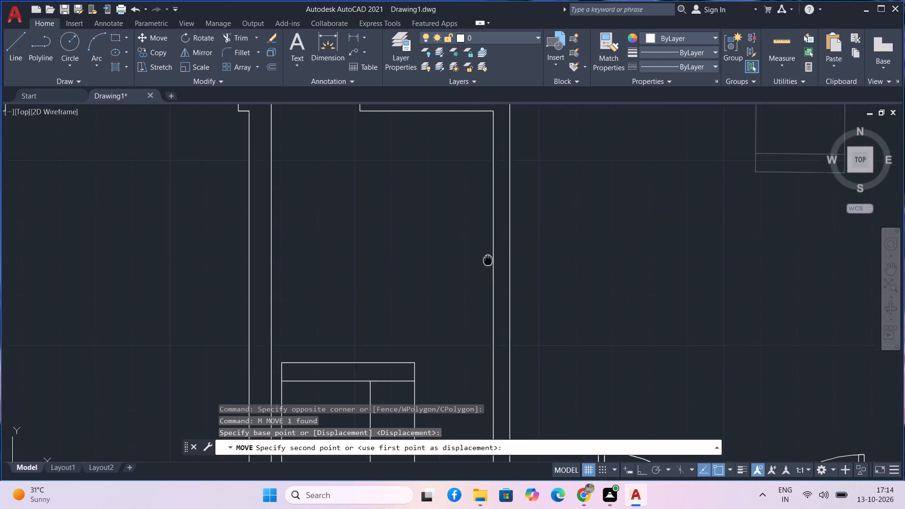
middle_click_drag(489, 261, 494, 304)
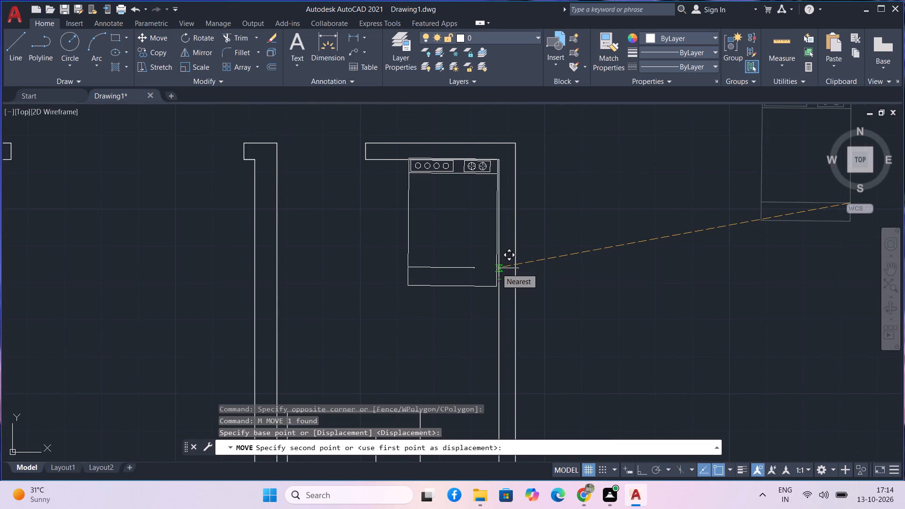
left_click(496, 269)
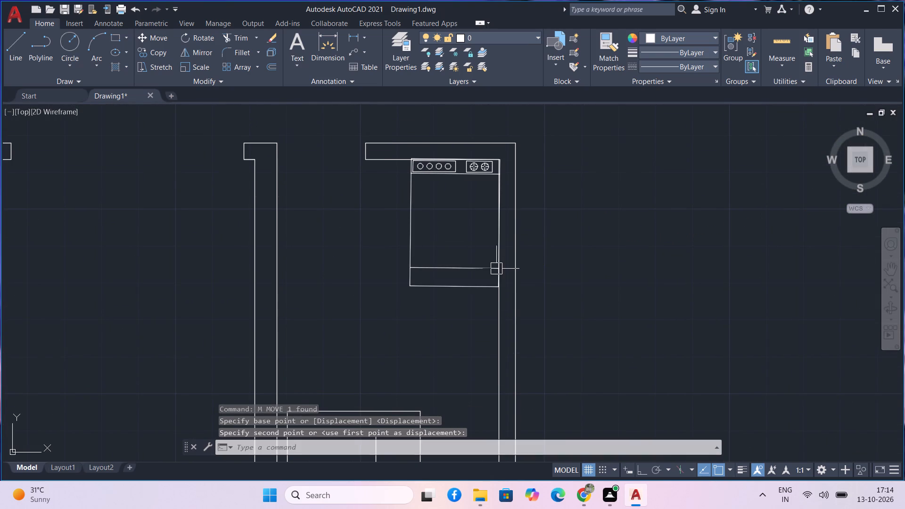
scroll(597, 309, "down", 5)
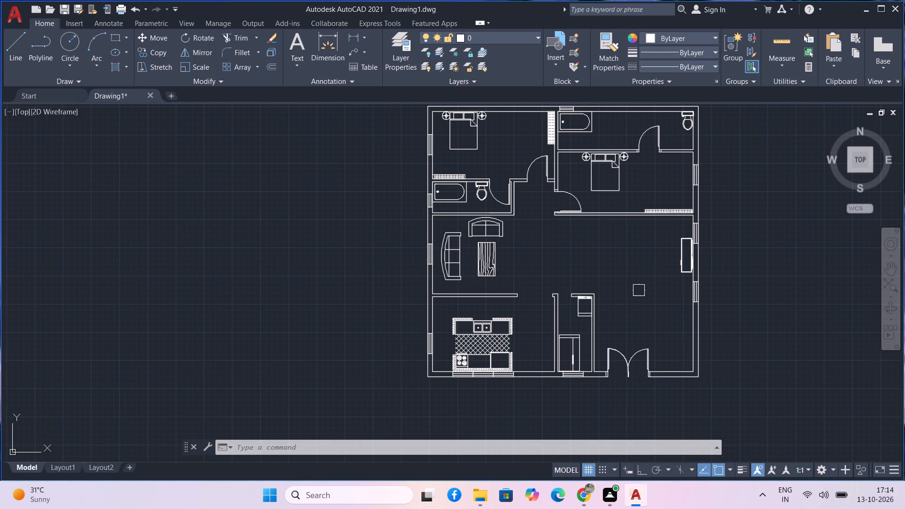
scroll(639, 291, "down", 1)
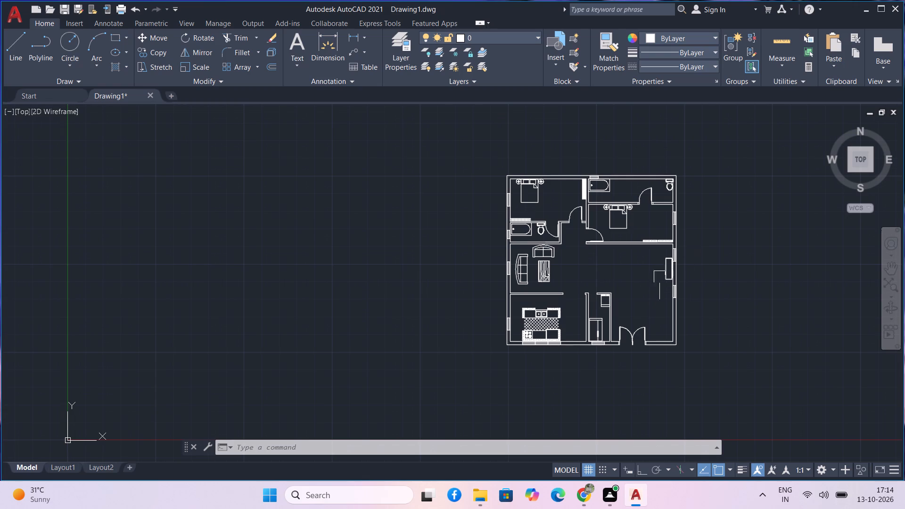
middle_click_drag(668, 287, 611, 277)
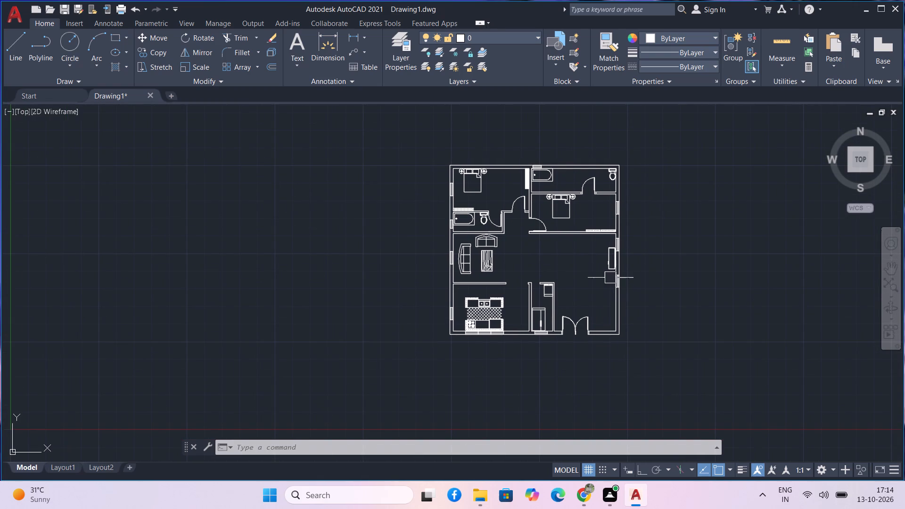
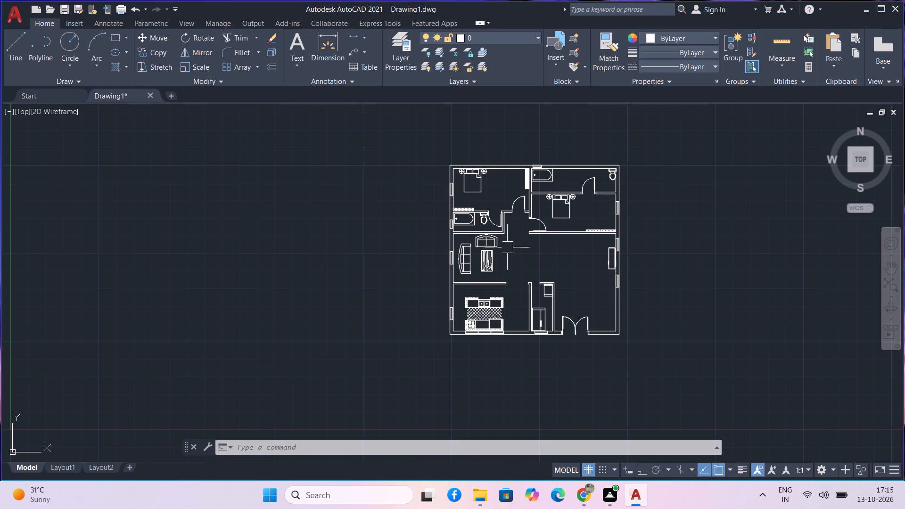
Hatch the exterior wall around the top-left bedroom's upper corner with the Solid pattern in index colour 9.
type("h")
key("space")
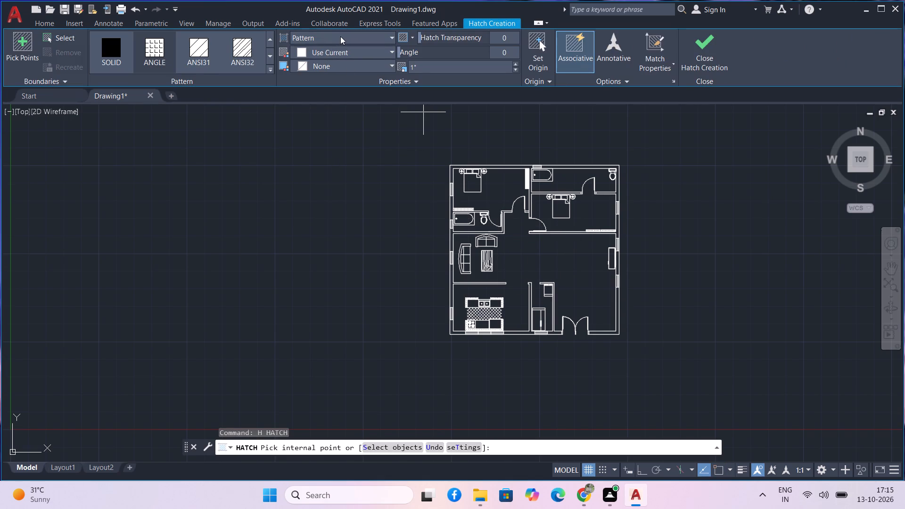
left_click(340, 36)
left_click(346, 54)
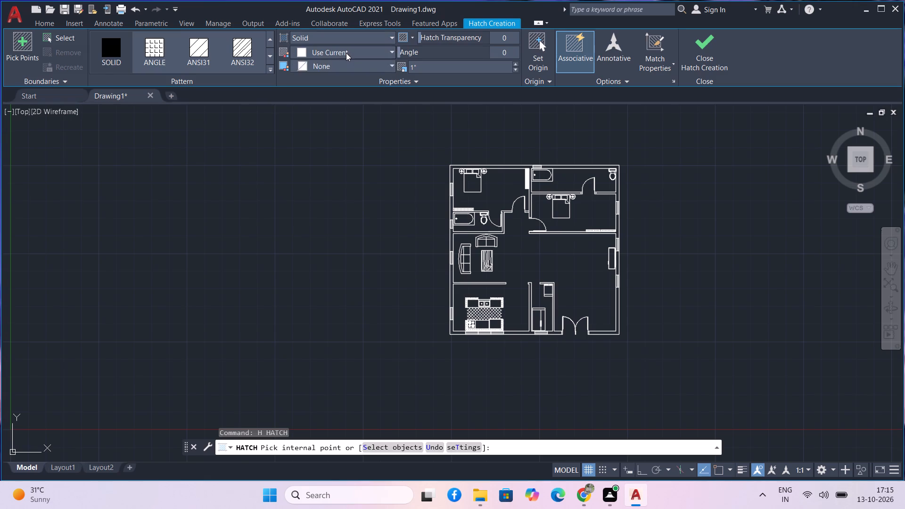
left_click(347, 52)
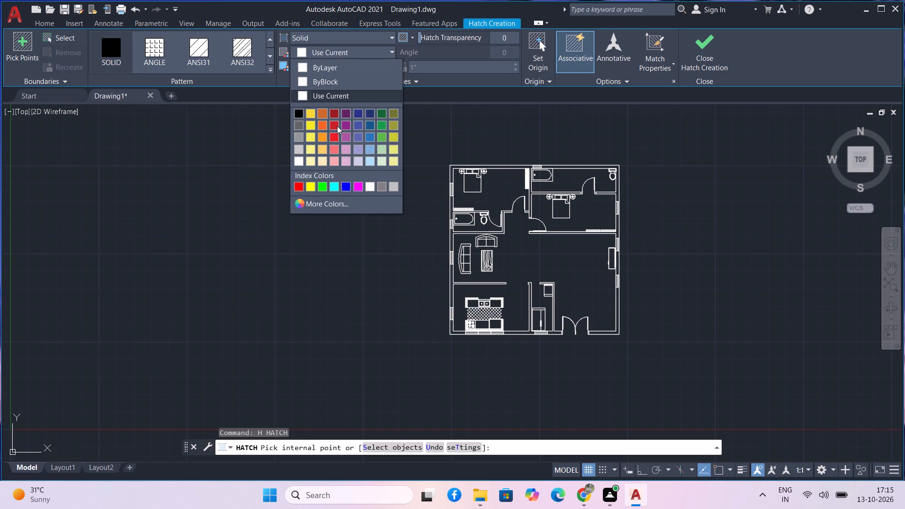
left_click(391, 185)
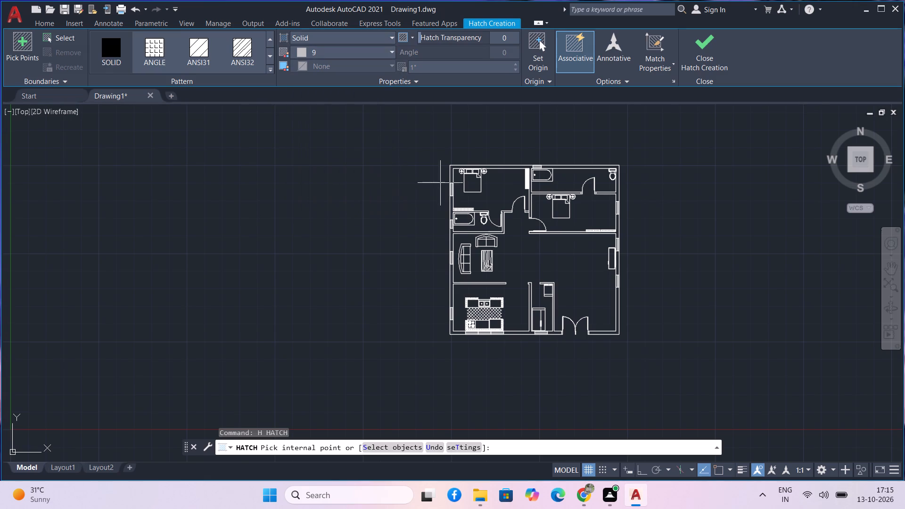
scroll(441, 183, "up", 3)
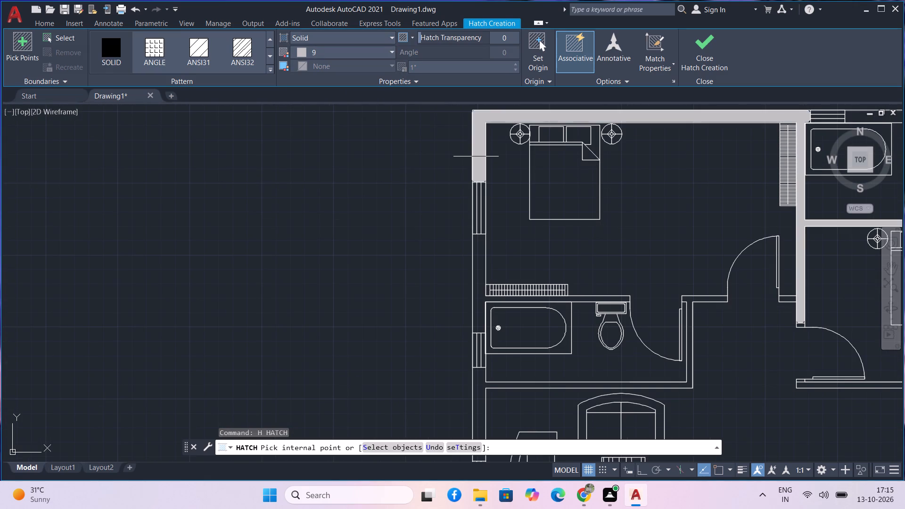
left_click(476, 156)
Add the remaining west exterior wall sections down to the kitchen window, including the connected small bathroom and kitchen partitions, to the solid hatch.
scroll(479, 180, "down", 2)
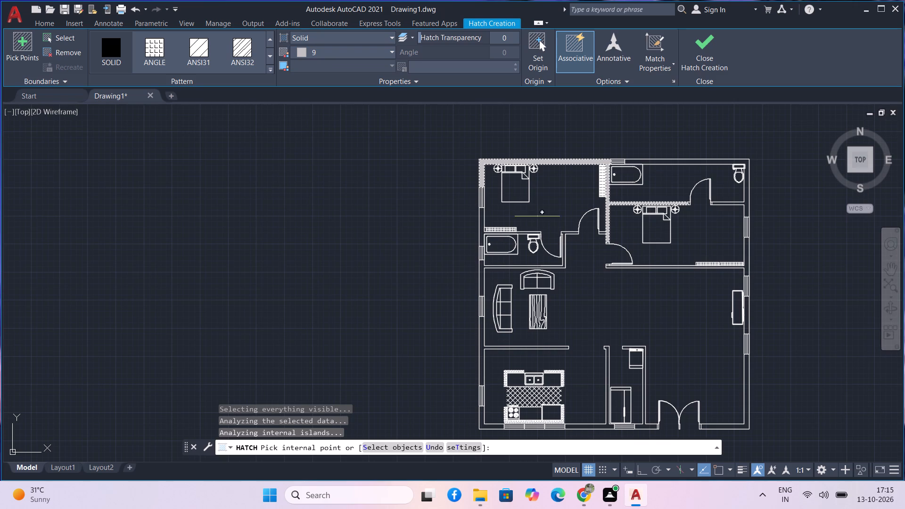
scroll(489, 276, "up", 3)
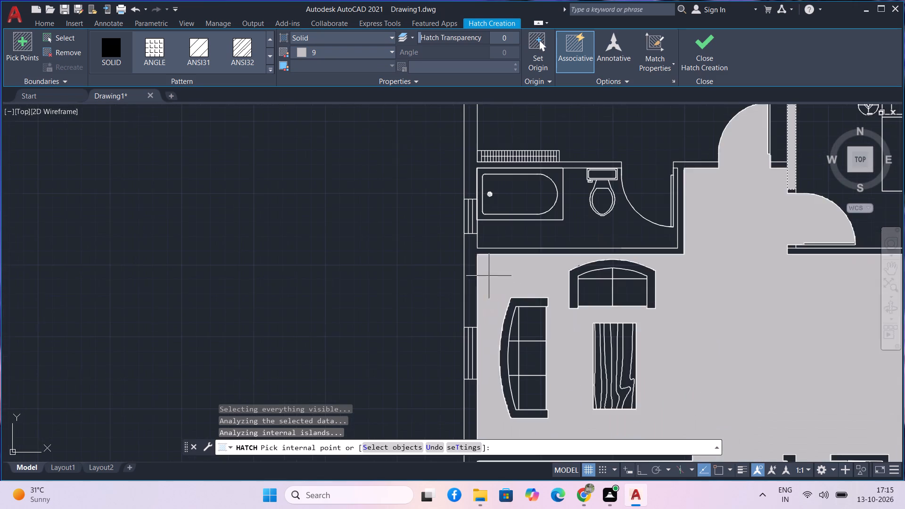
left_click(467, 257)
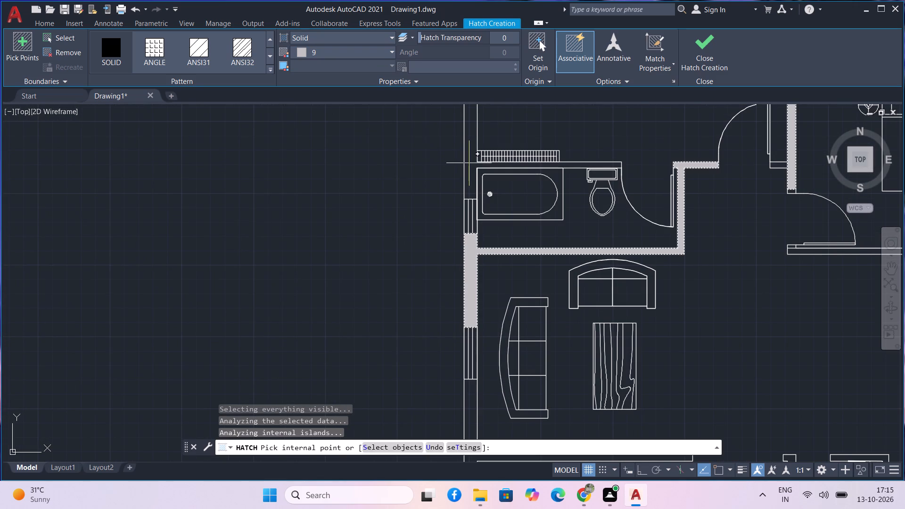
middle_click_drag(469, 163, 477, 217)
scroll(477, 217, "down", 1)
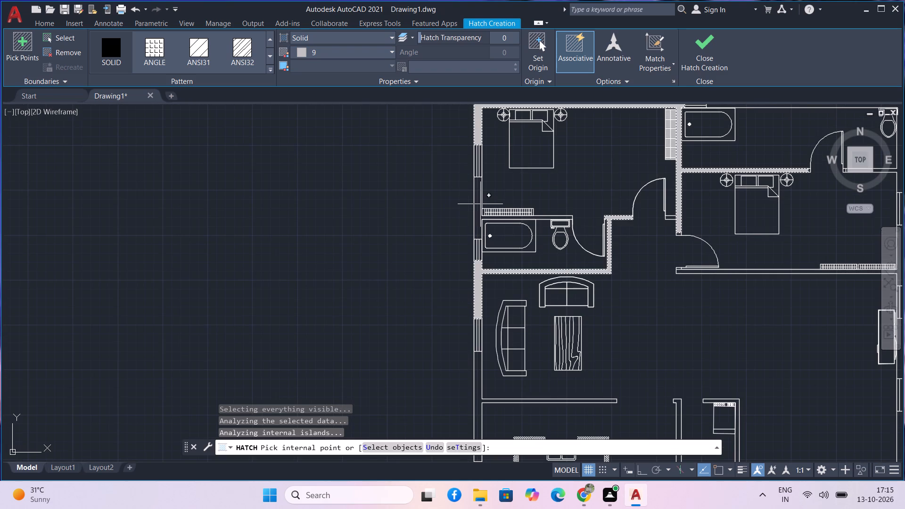
left_click(478, 207)
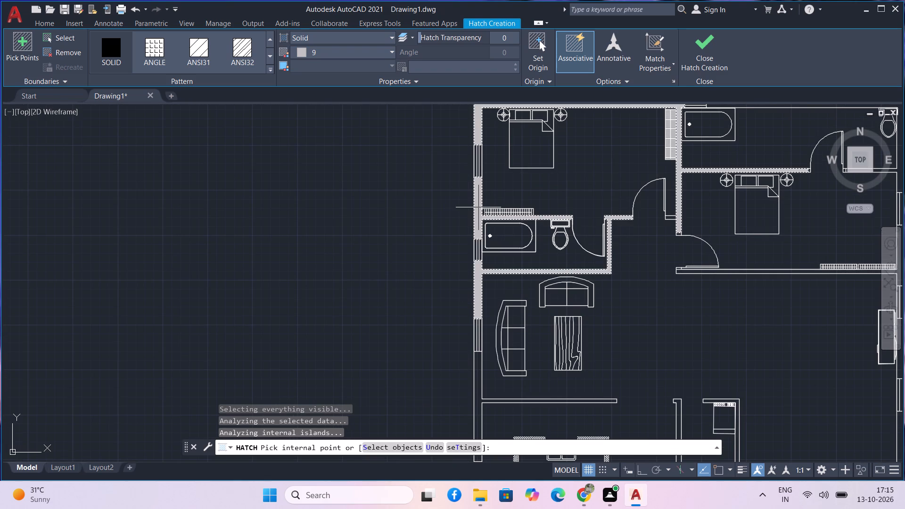
middle_click_drag(394, 296, 338, 189)
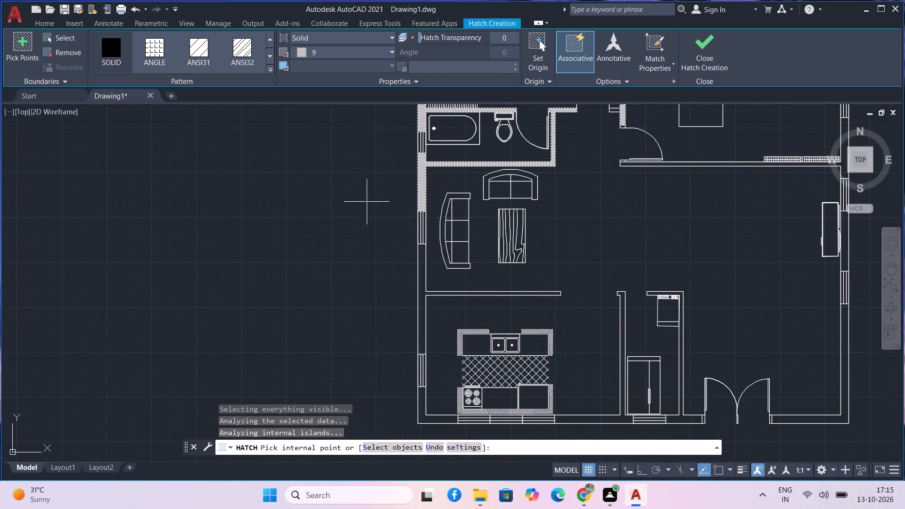
left_click(419, 290)
Add the south exterior wall sections on both sides of the double entrance door, with the connected narrow-room partitions, to the solid hatch.
scroll(397, 291, "down", 1)
middle_click_drag(397, 291, 352, 178)
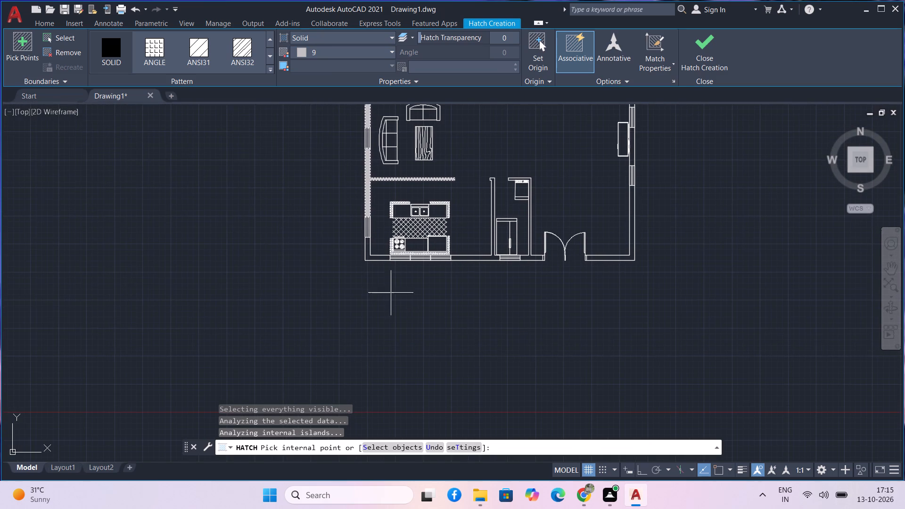
scroll(369, 265, "up", 2)
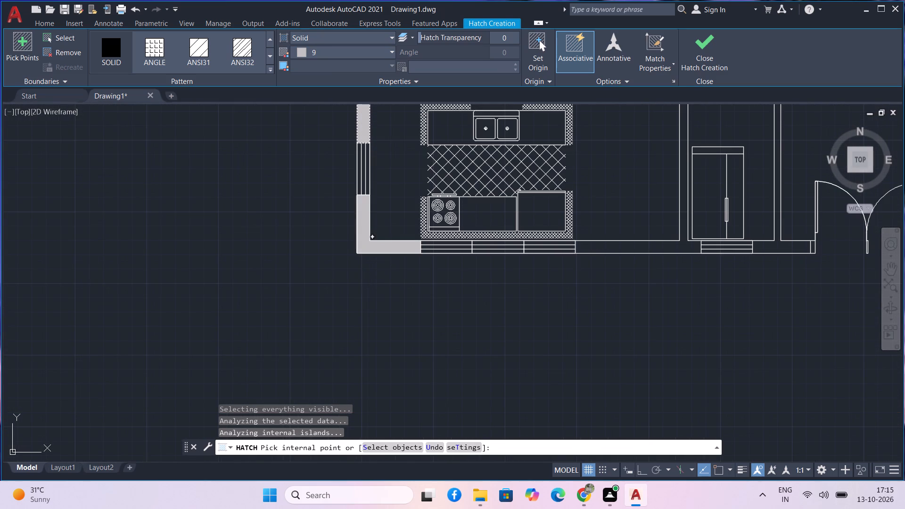
left_click(364, 246)
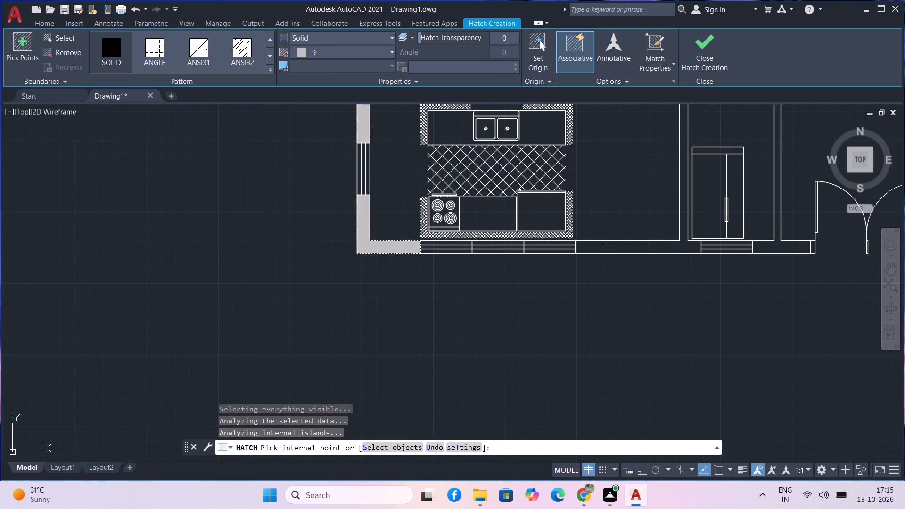
left_click(622, 249)
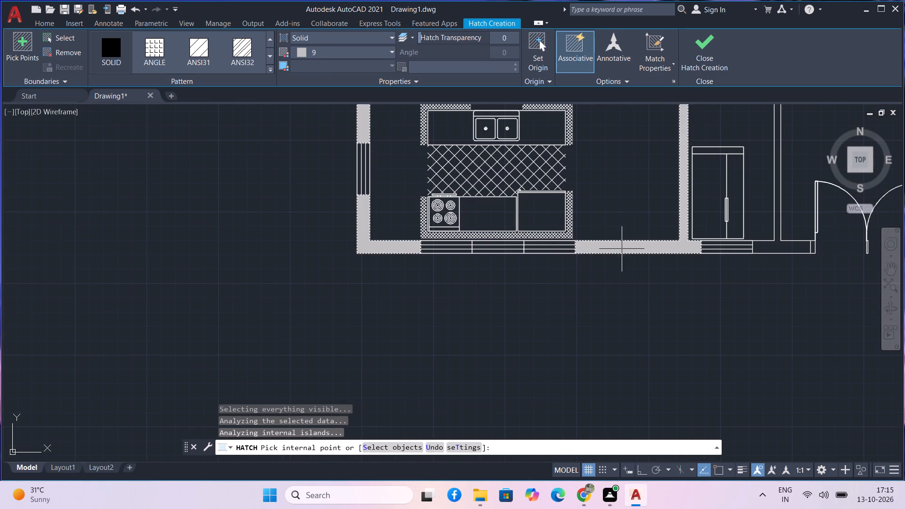
scroll(622, 249, "down", 2)
middle_click_drag(660, 287, 379, 280)
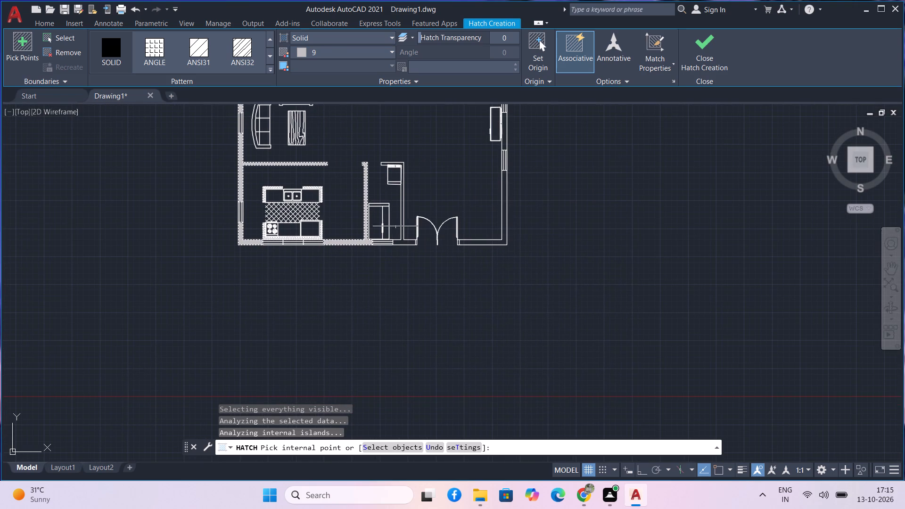
scroll(391, 199, "up", 3)
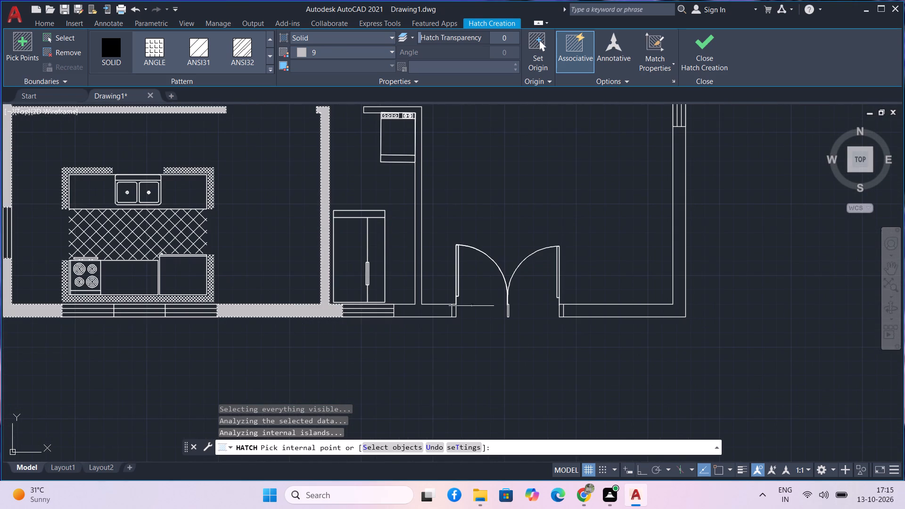
left_click(426, 310)
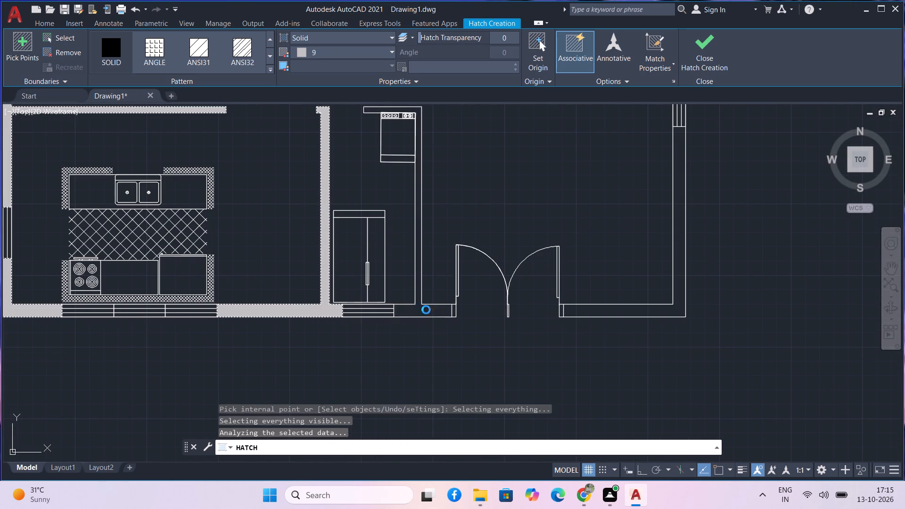
left_click(602, 311)
Fill the remaining east exterior wall sections up to the top-right bathroom, with their connected partitions, and finish the wall hatch.
scroll(580, 230, "down", 3)
middle_click_drag(586, 220, 545, 352)
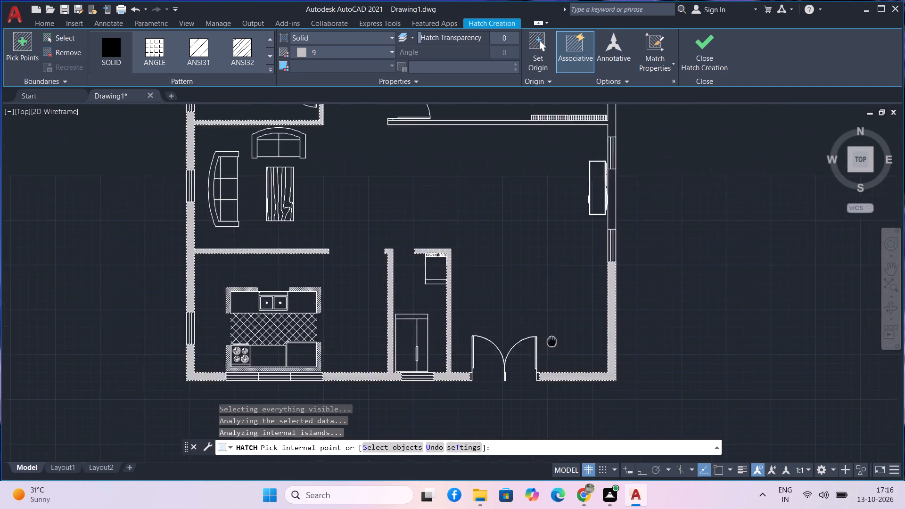
middle_click_drag(545, 352, 541, 361)
scroll(601, 241, "up", 1)
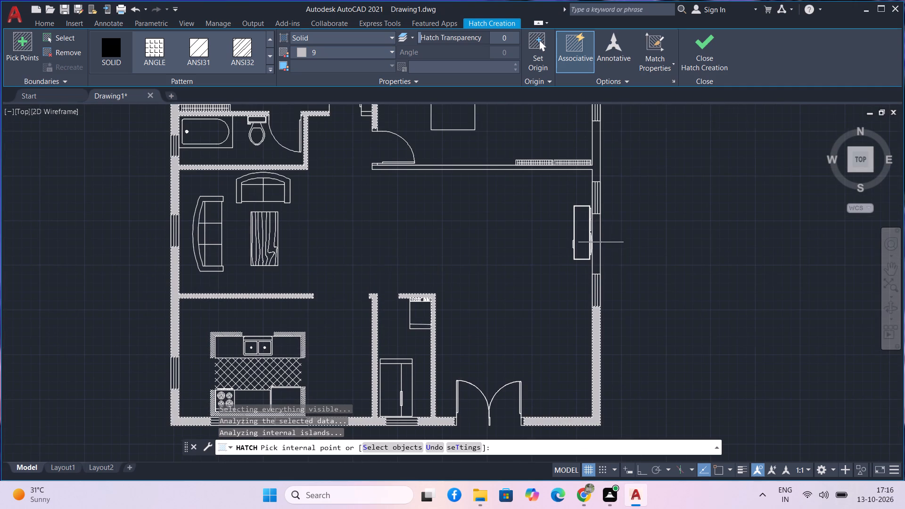
scroll(604, 246, "up", 2)
left_click(592, 257)
scroll(598, 240, "down", 2)
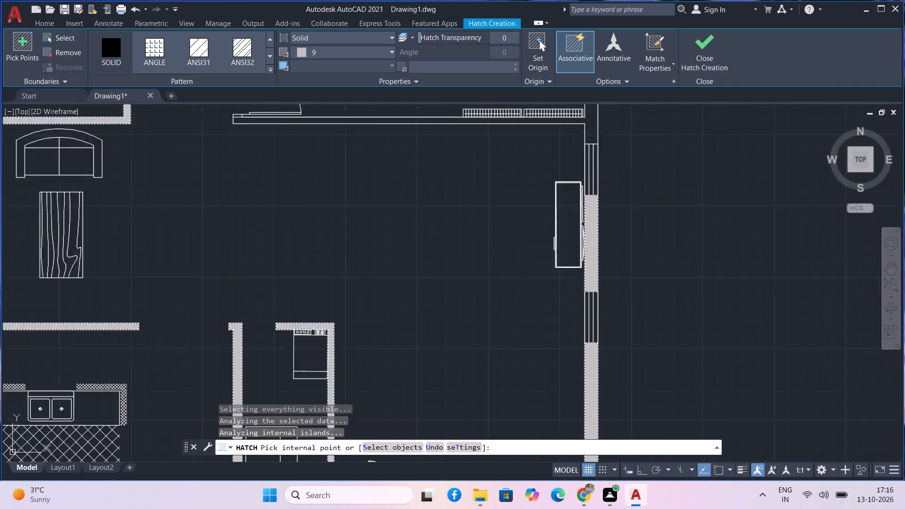
middle_click_drag(610, 226, 602, 288)
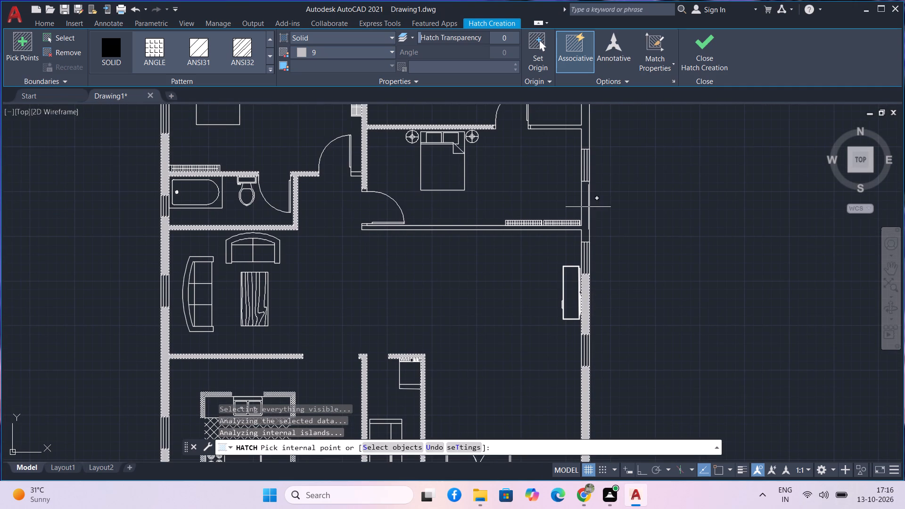
scroll(598, 216, "up", 2)
left_click(579, 220)
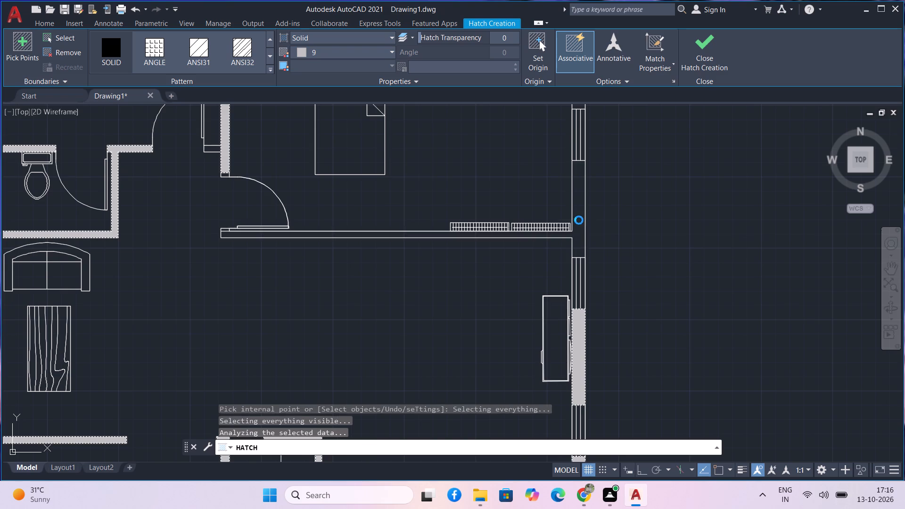
scroll(594, 199, "down", 1)
middle_click_drag(601, 195, 603, 300)
left_click(586, 225)
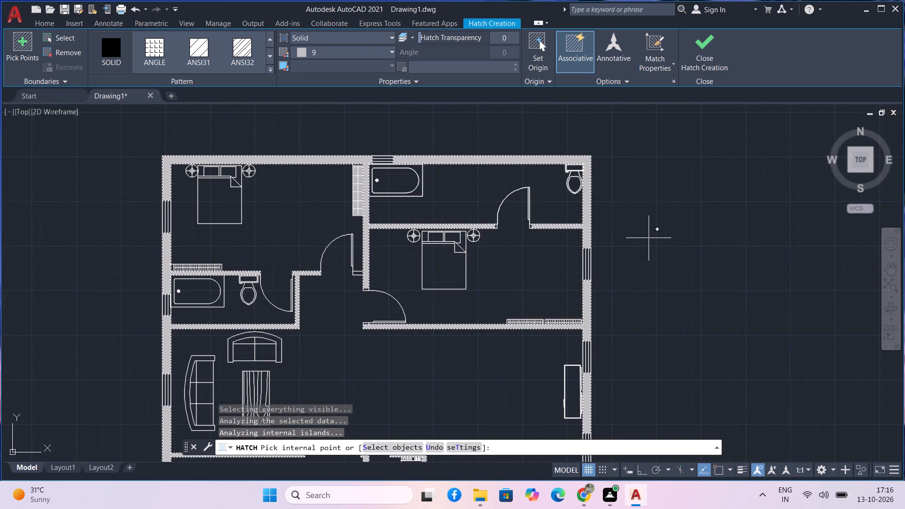
key("space")
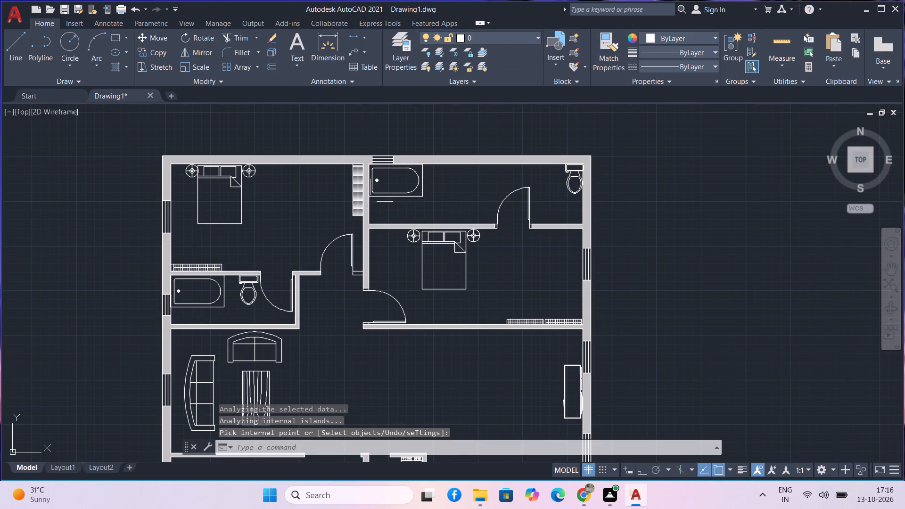
Hatch the top-left bedroom's bed cover and both pillows with the Solid pattern in colour ByLayer.
scroll(360, 206, "up", 4)
scroll(369, 267, "down", 3)
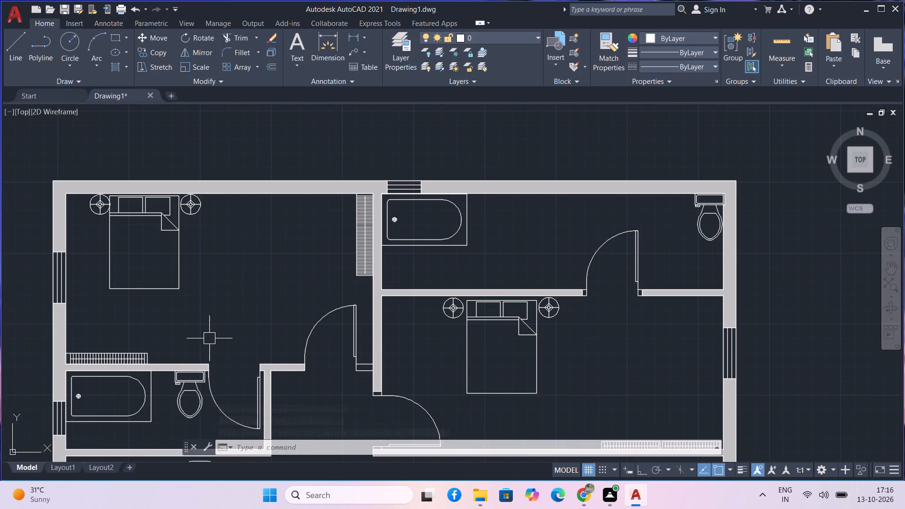
middle_click_drag(209, 325, 202, 282)
scroll(304, 311, "down", 1)
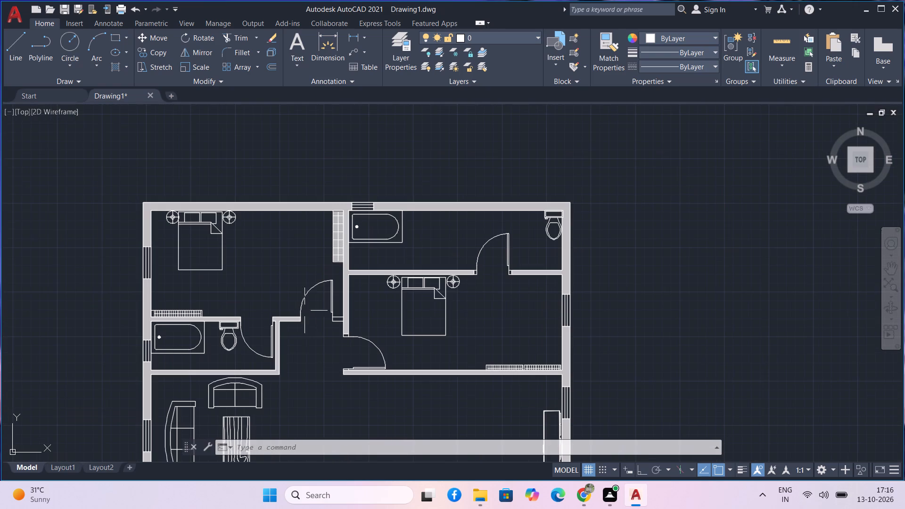
type("h")
key("space")
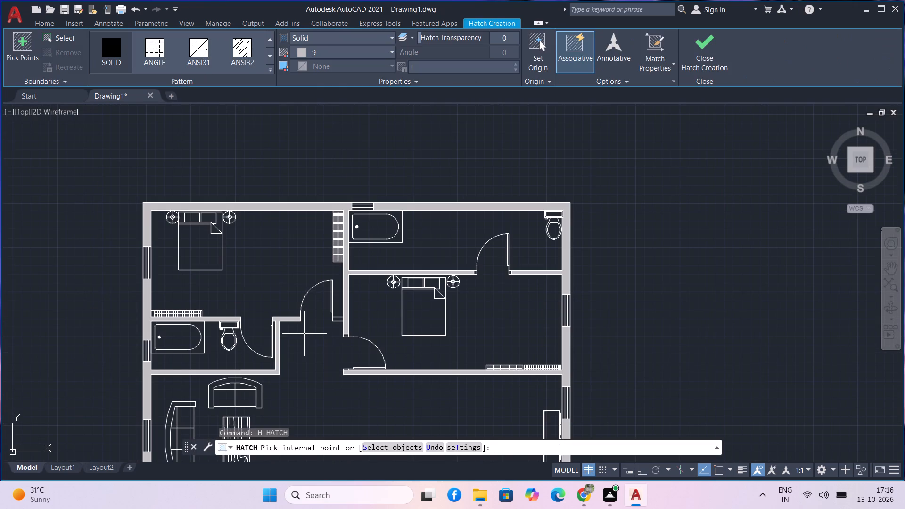
left_click(328, 48)
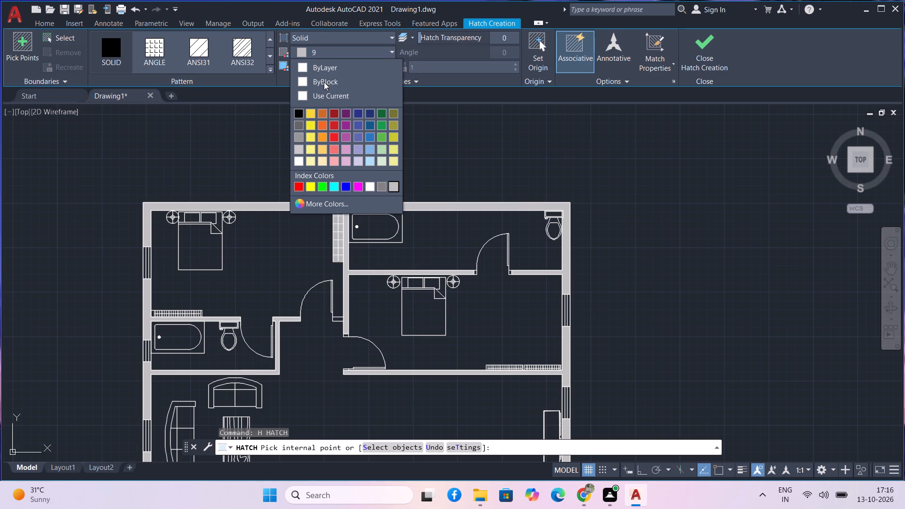
left_click(323, 65)
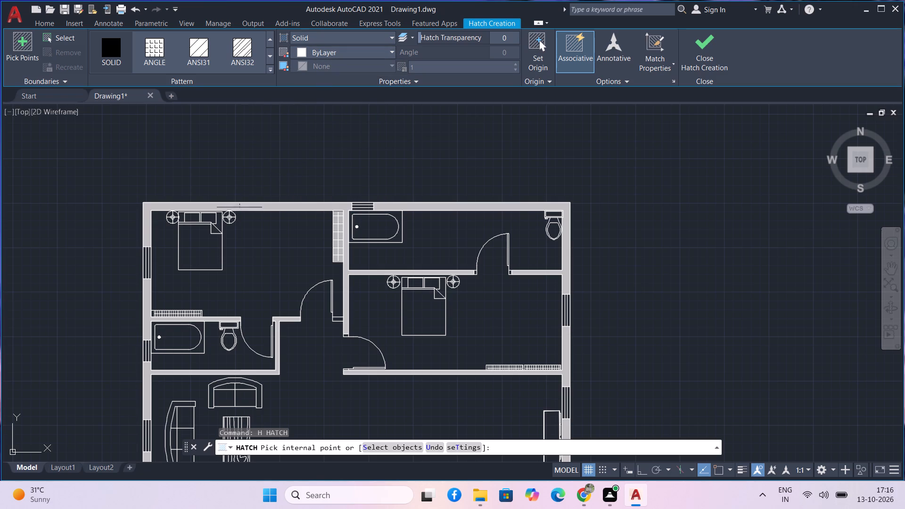
left_click(204, 241)
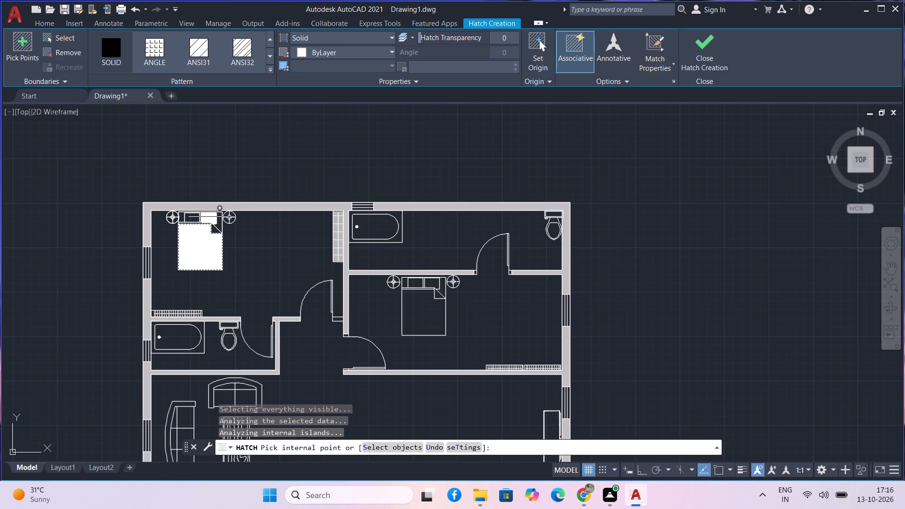
left_click(211, 217)
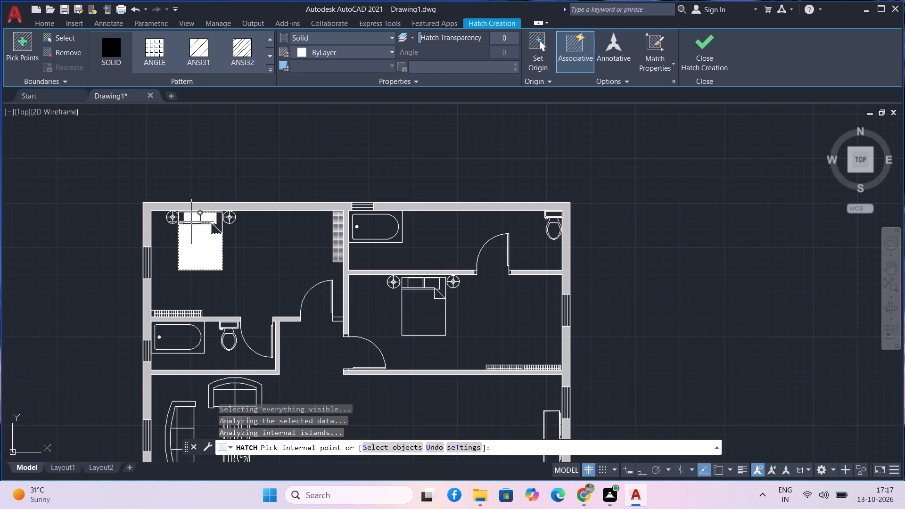
left_click(194, 217)
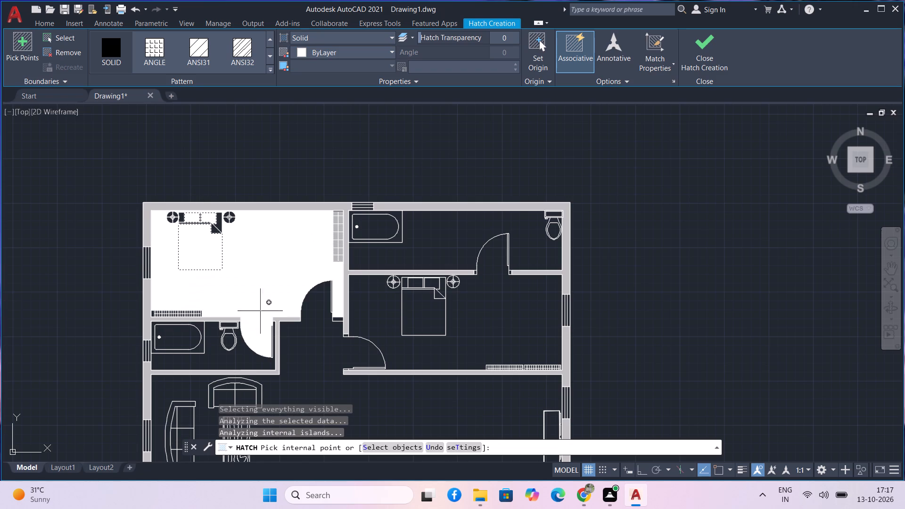
Solid-fill the small west bathroom's toilet bowl, bathtub surround, inner cistern panel and flush handle in colour ByLayer.
left_click(230, 339)
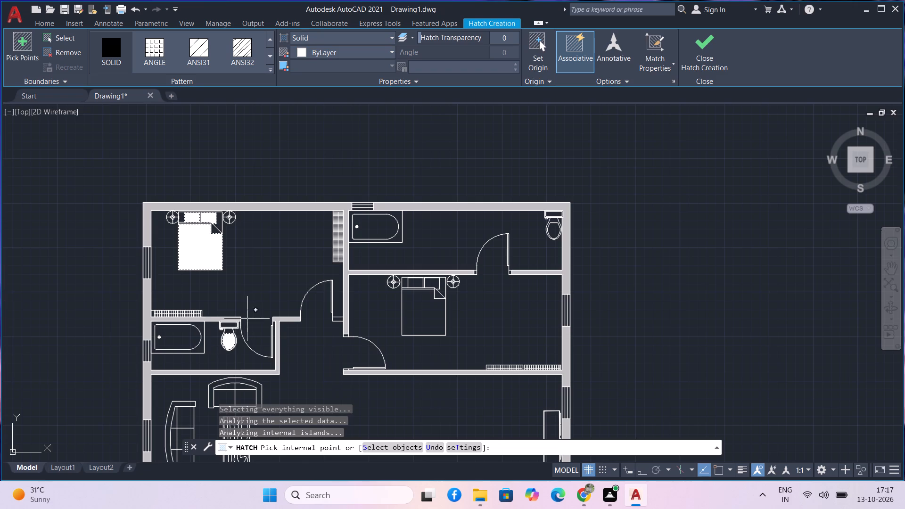
scroll(192, 345, "up", 3)
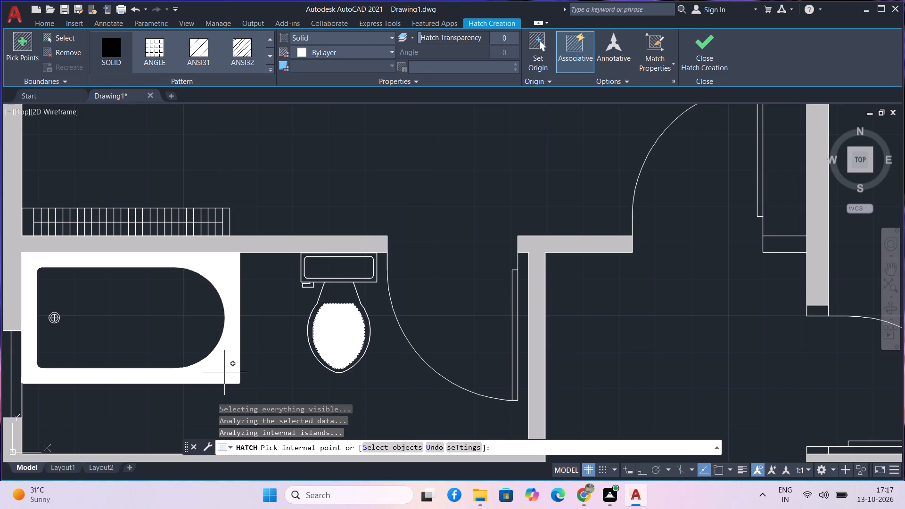
left_click(224, 372)
scroll(230, 363, "down", 1)
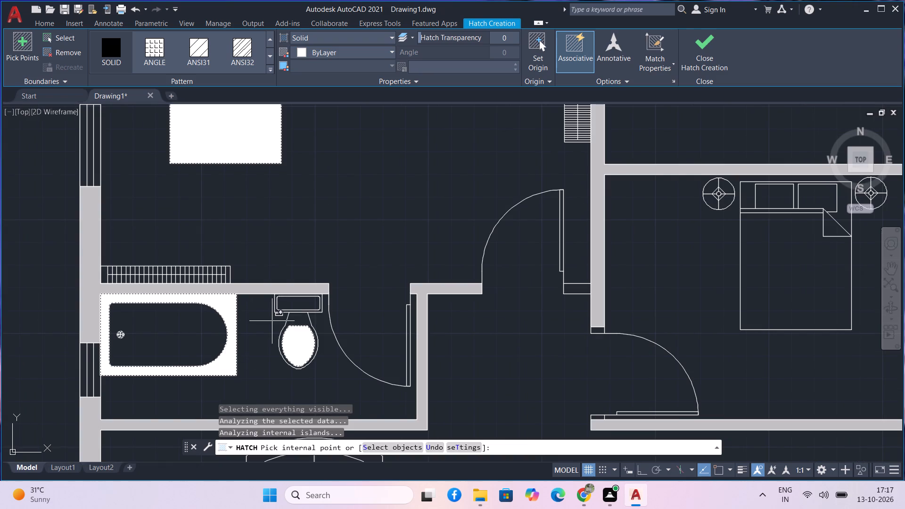
scroll(301, 304, "up", 3)
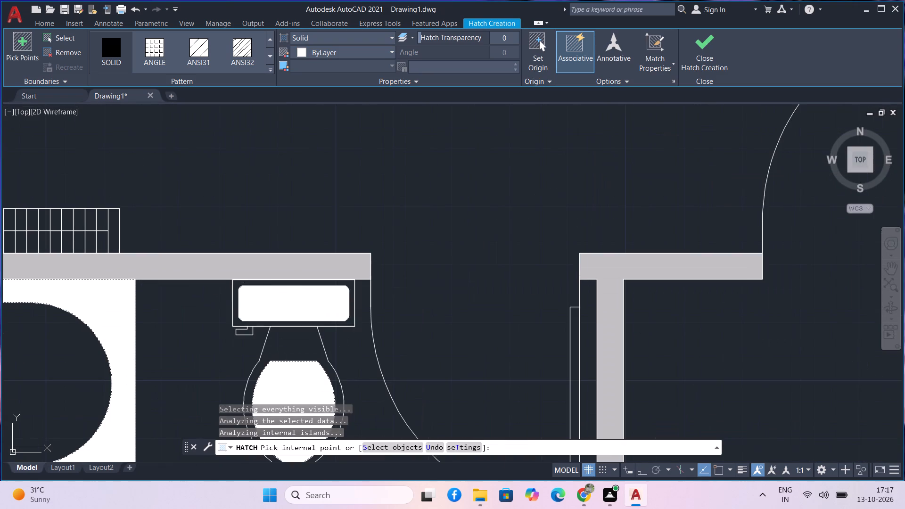
left_click(301, 304)
scroll(250, 334, "up", 4)
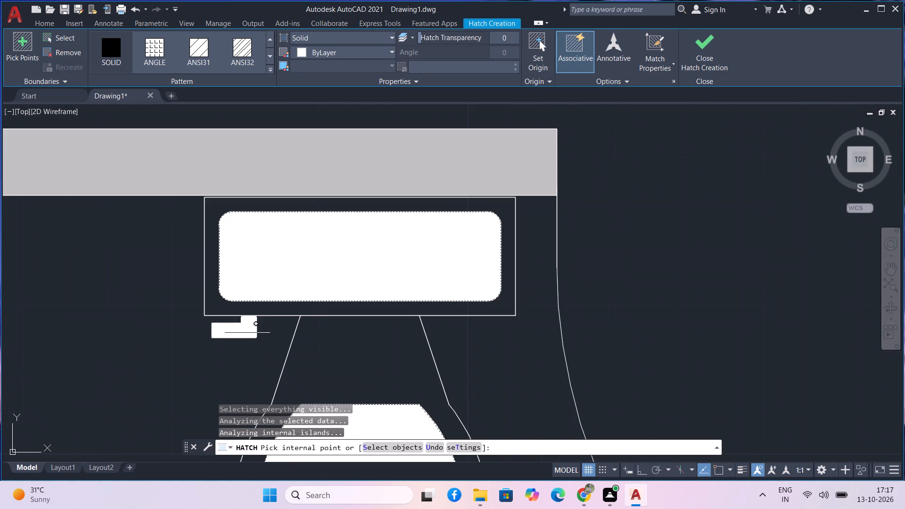
left_click(247, 333)
Add the top-right bathroom's bathtub surround and toilet bowl to the solid fill.
scroll(247, 333, "down", 7)
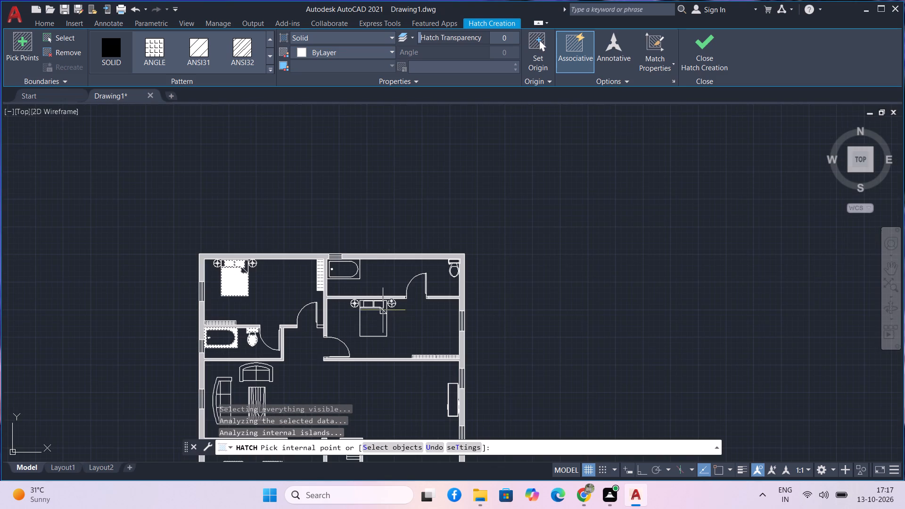
scroll(345, 277, "up", 6)
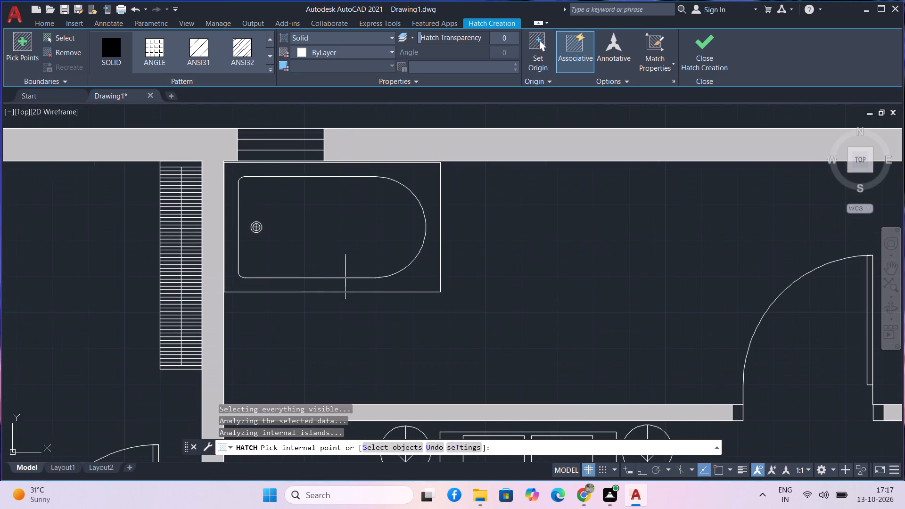
left_click(377, 282)
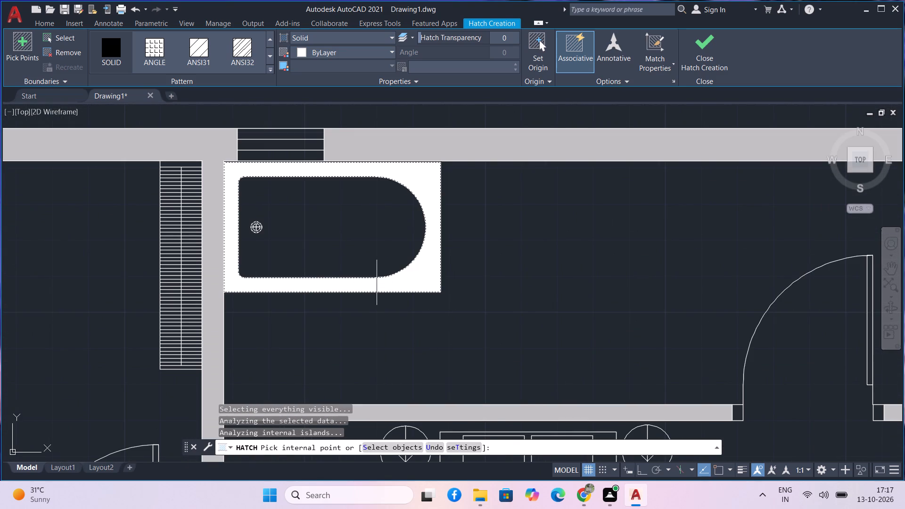
scroll(377, 282, "down", 1)
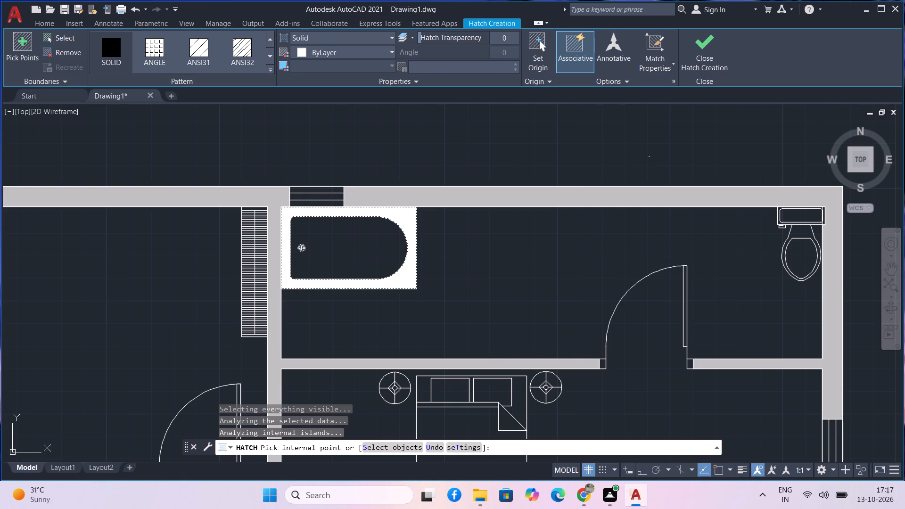
left_click(799, 258)
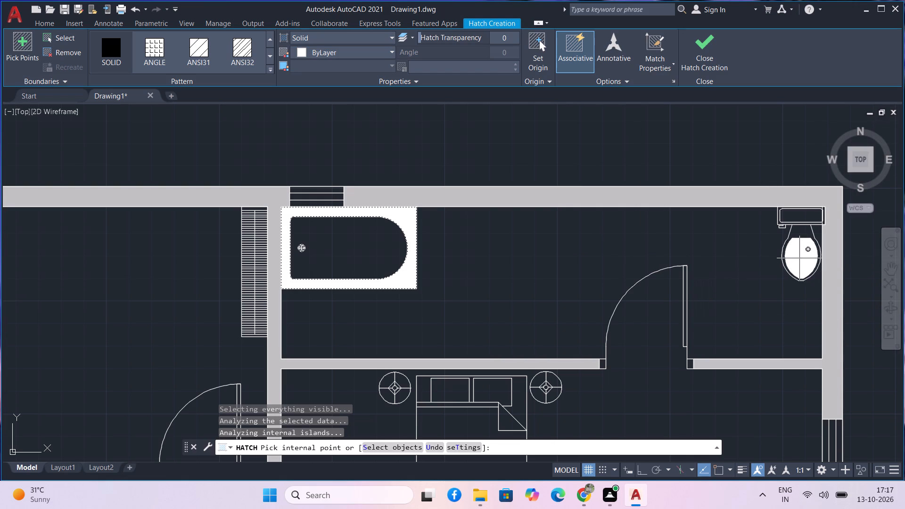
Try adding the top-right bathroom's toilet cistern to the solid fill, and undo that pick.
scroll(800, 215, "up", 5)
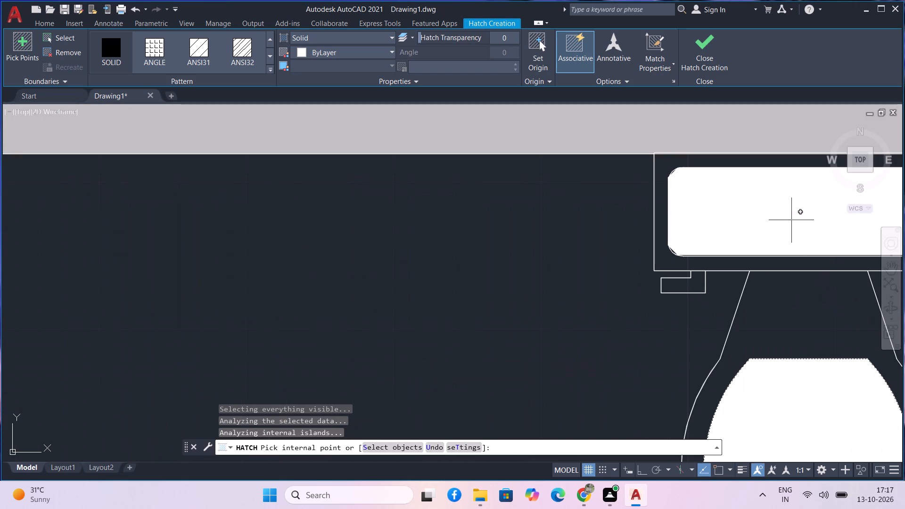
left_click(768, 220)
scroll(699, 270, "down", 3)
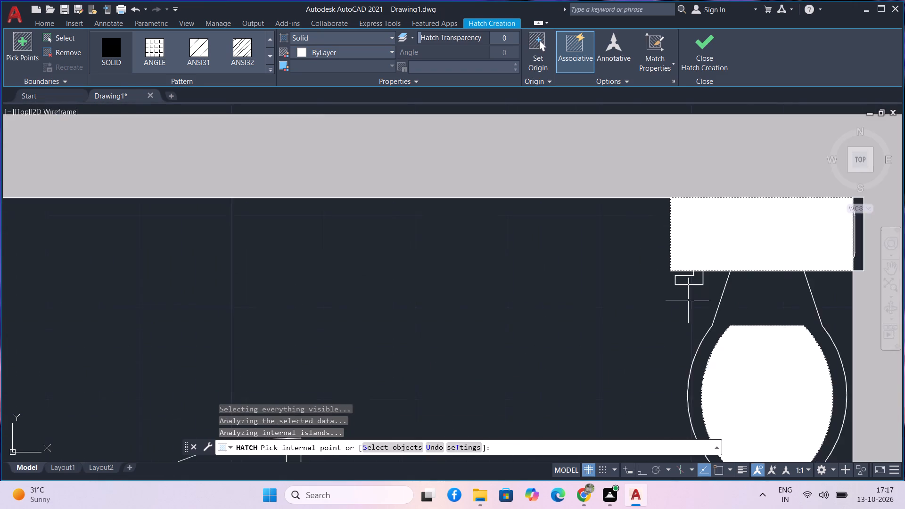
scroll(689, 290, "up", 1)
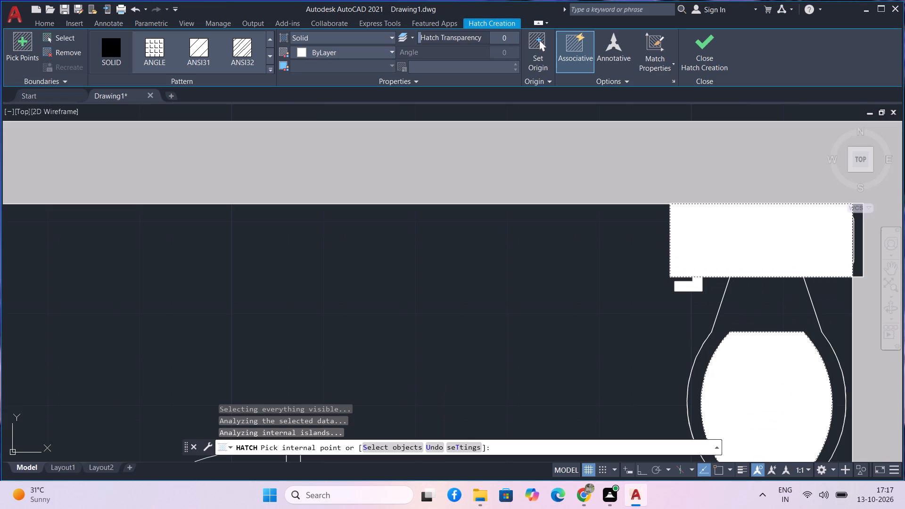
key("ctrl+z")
Add the flush handle and inner cistern panel of the top-right bathroom's toilet to the solid fill.
scroll(689, 290, "up", 4)
left_click(697, 288)
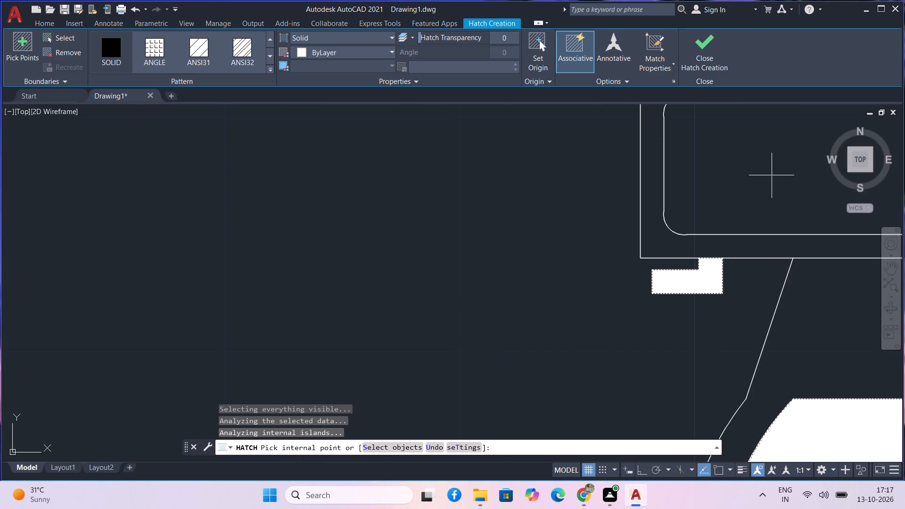
scroll(772, 175, "down", 2)
middle_click_drag(772, 175, 722, 210)
middle_click_drag(708, 215, 686, 222)
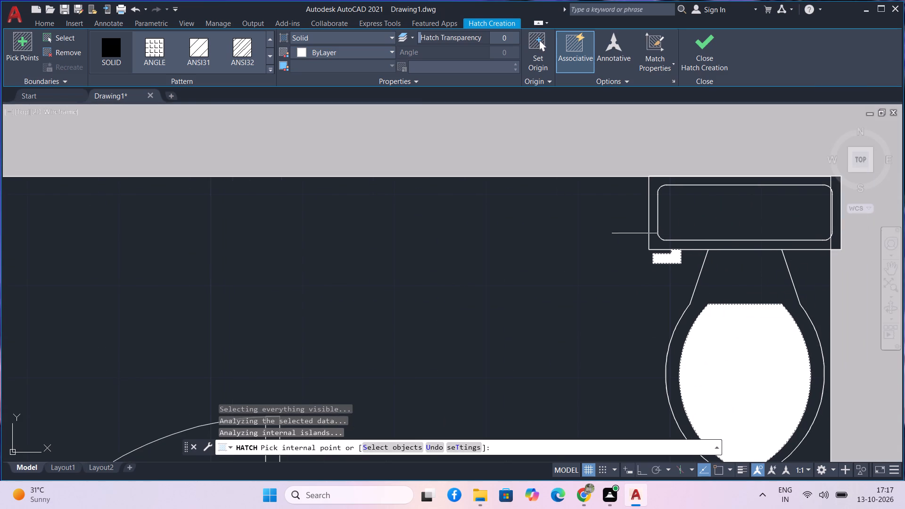
left_click(747, 212)
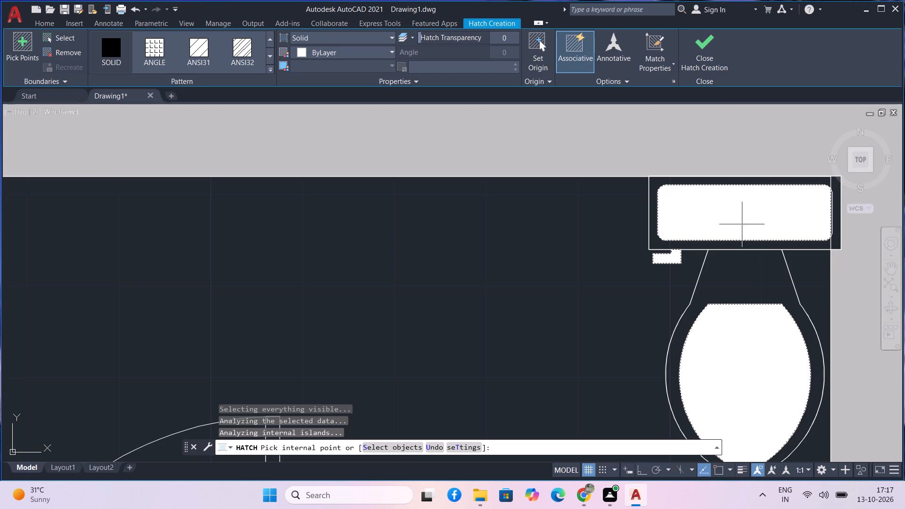
Add the bed cover and both pillows in the bedroom below the top-right bathroom to the solid fill.
scroll(708, 314, "down", 2)
middle_click_drag(732, 329, 671, 147)
scroll(555, 259, "down", 2)
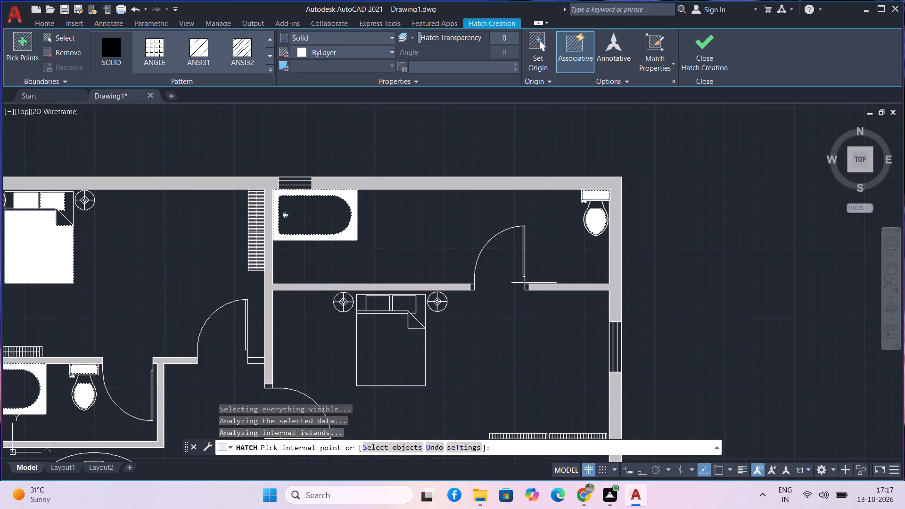
middle_click_drag(471, 342, 487, 285)
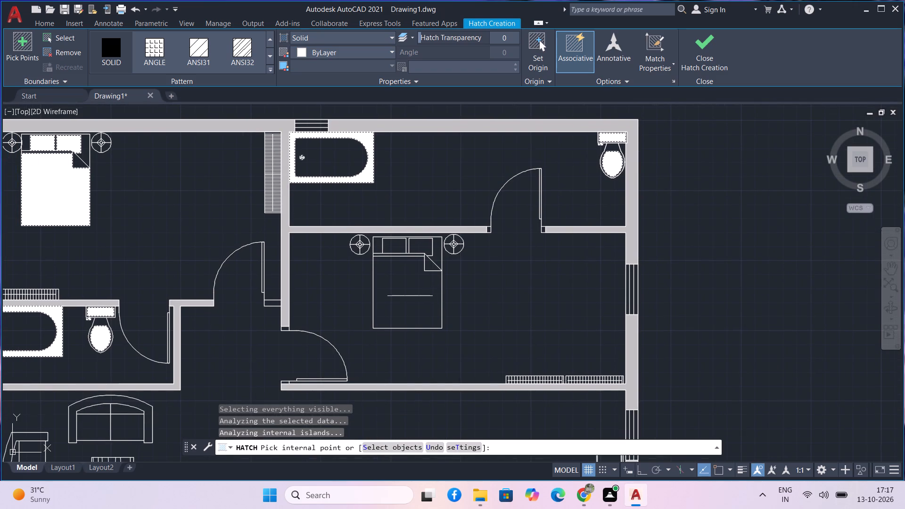
left_click(410, 296)
scroll(431, 244, "up", 3)
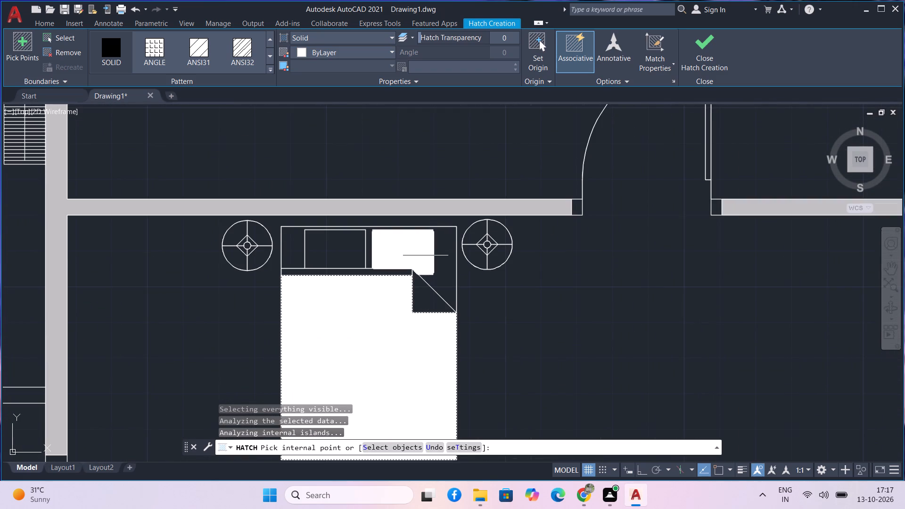
left_click(426, 255)
left_click(334, 254)
Examine the living room, kitchen, narrow room and entrance area for further regions to fill.
scroll(398, 307, "down", 1)
scroll(470, 344, "down", 1)
middle_click_drag(470, 324, 495, 233)
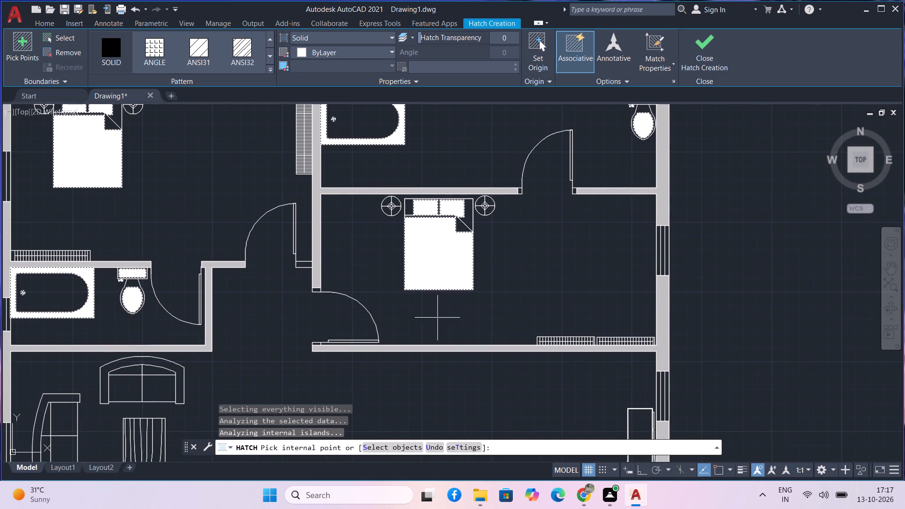
scroll(399, 387, "down", 1)
middle_click_drag(414, 394, 437, 230)
middle_click(448, 224)
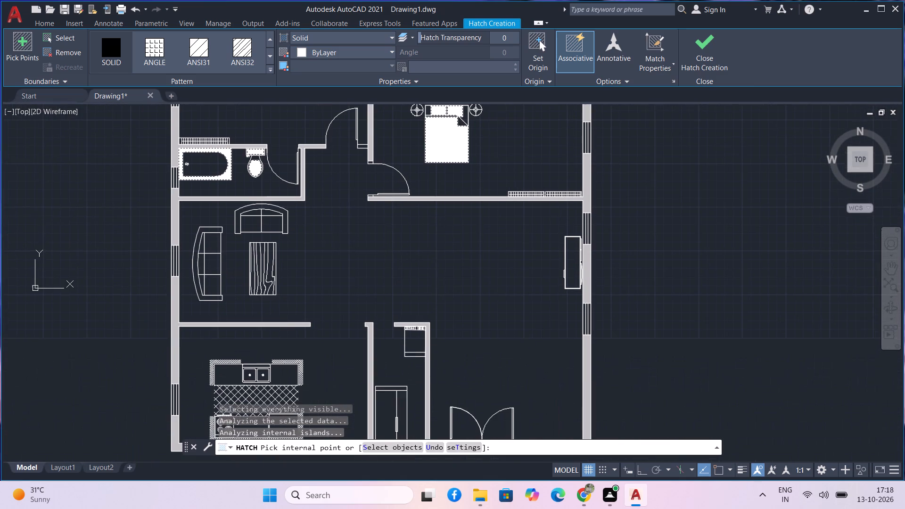
middle_click_drag(401, 308, 428, 263)
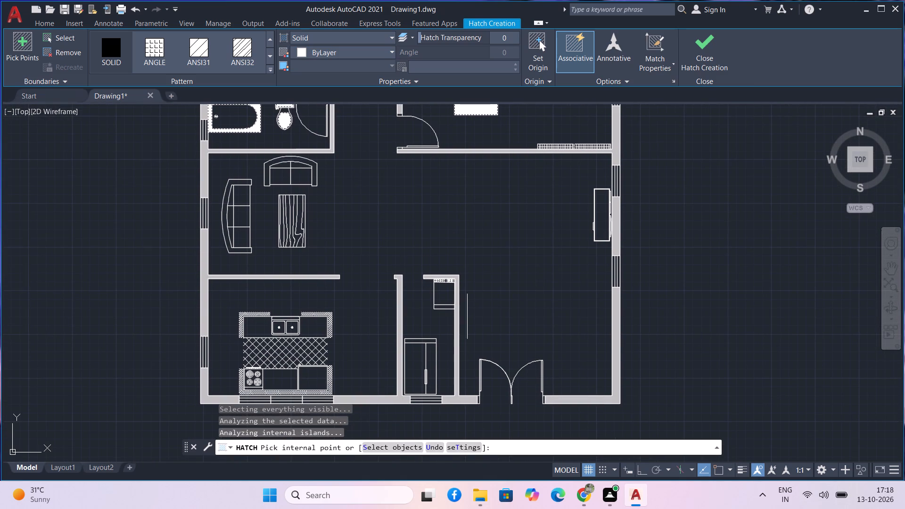
scroll(421, 331, "up", 1)
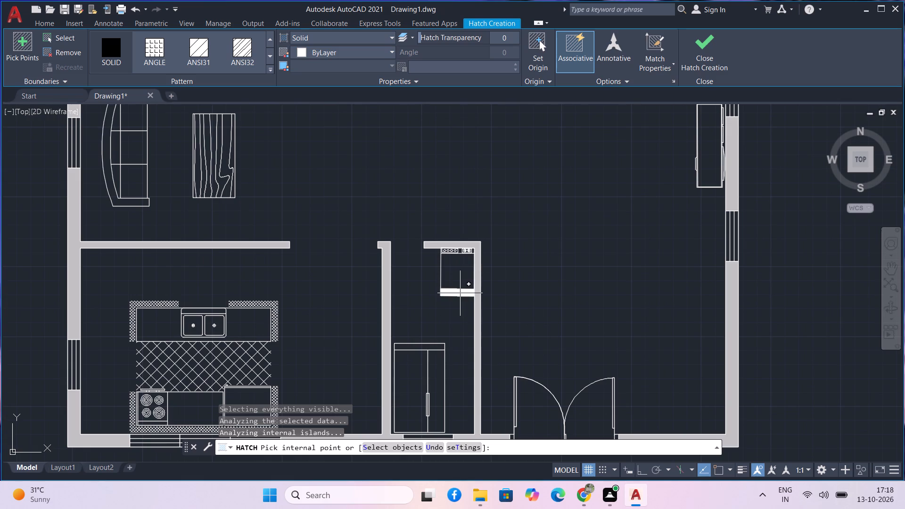
scroll(439, 313, "down", 4)
scroll(506, 215, "down", 1)
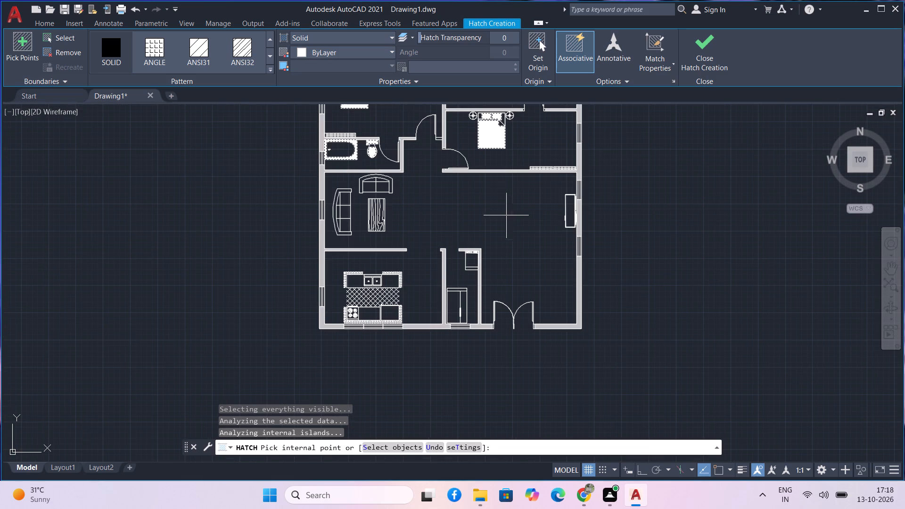
middle_click_drag(515, 221, 467, 311)
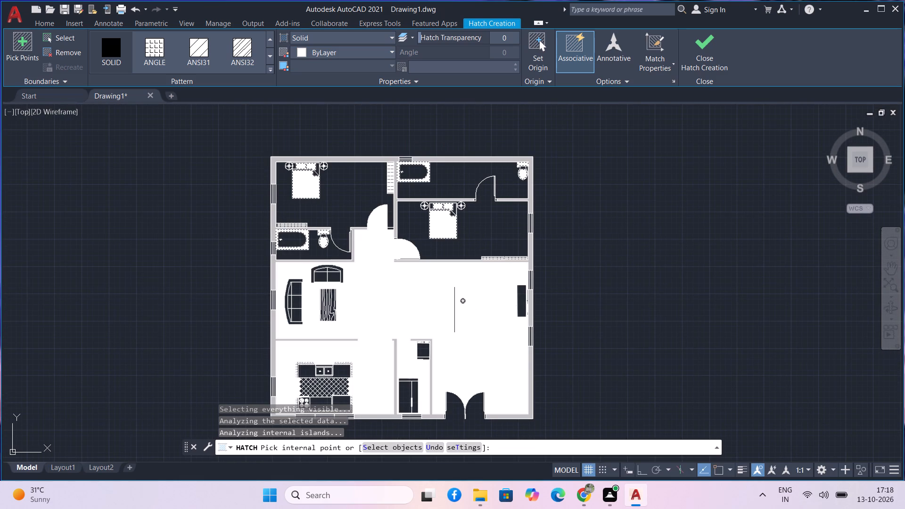
Finish the ByLayer solid fill of the furniture and fixtures.
key("space")
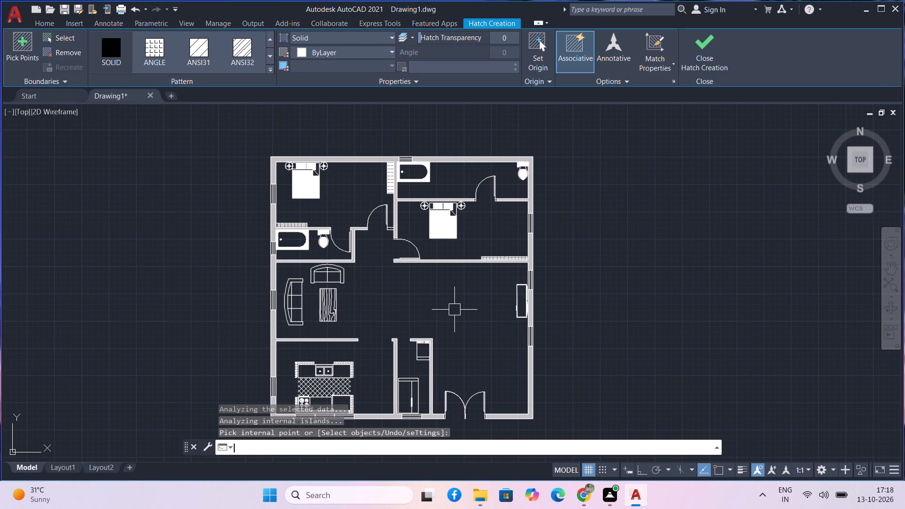
Start a new solid hatch and set its colour to DIC 311 from the DIC COLOR GUIDE(R) colour book.
type("h")
key("space")
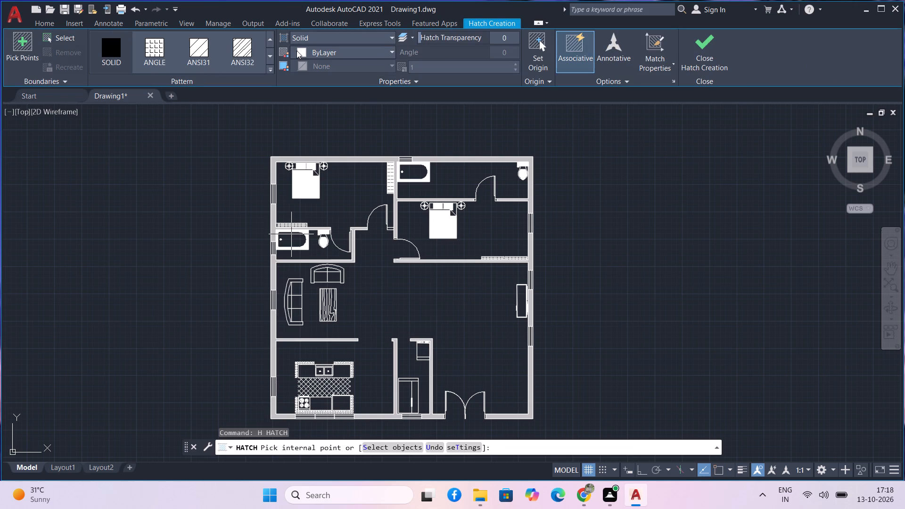
left_click(312, 49)
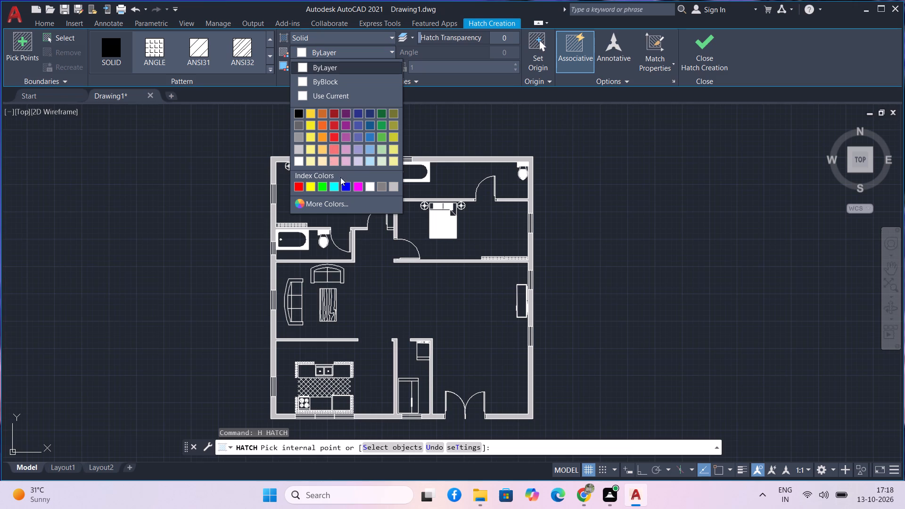
left_click(322, 204)
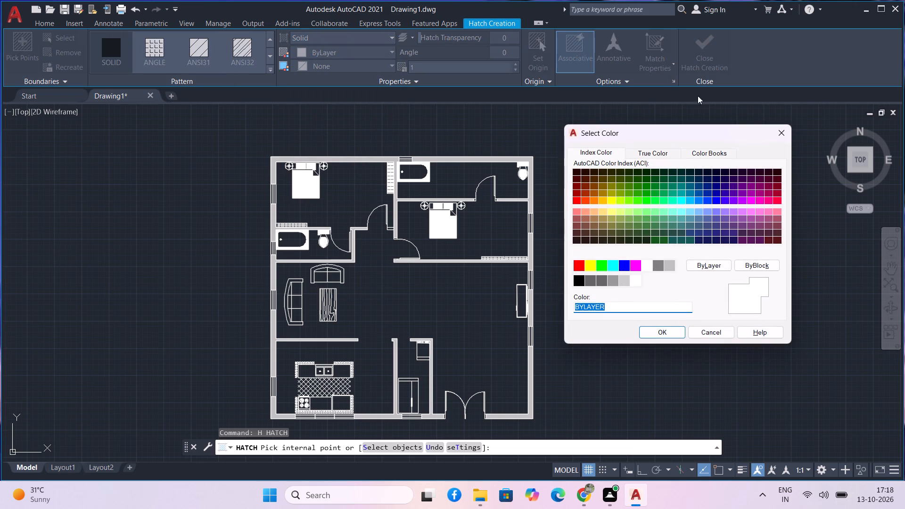
left_click(708, 151)
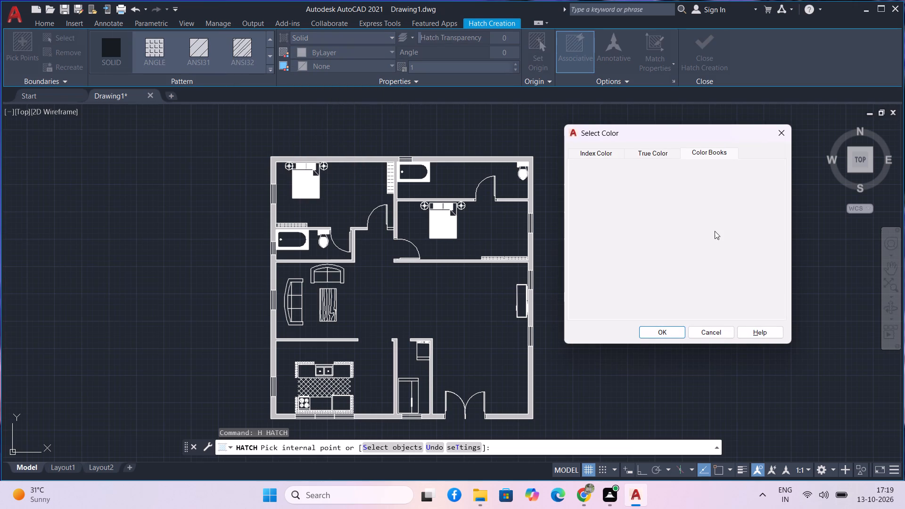
left_click(708, 218)
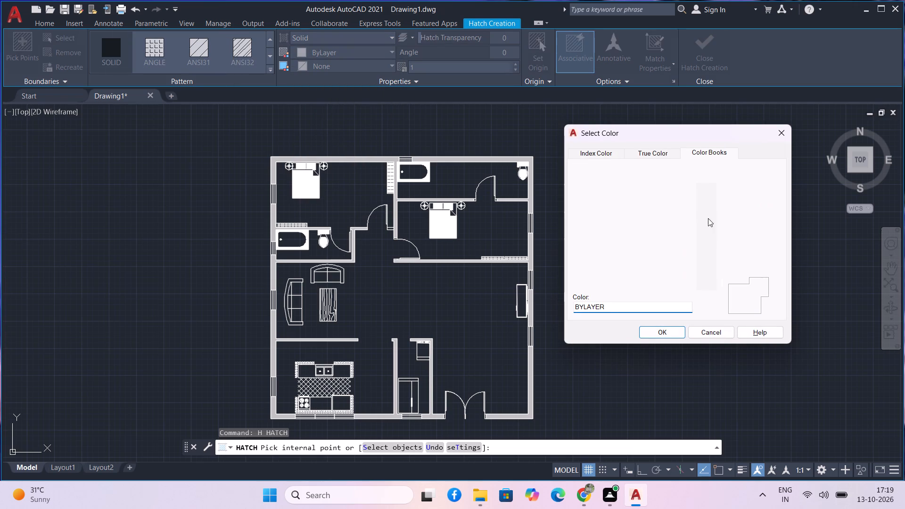
left_click(707, 222)
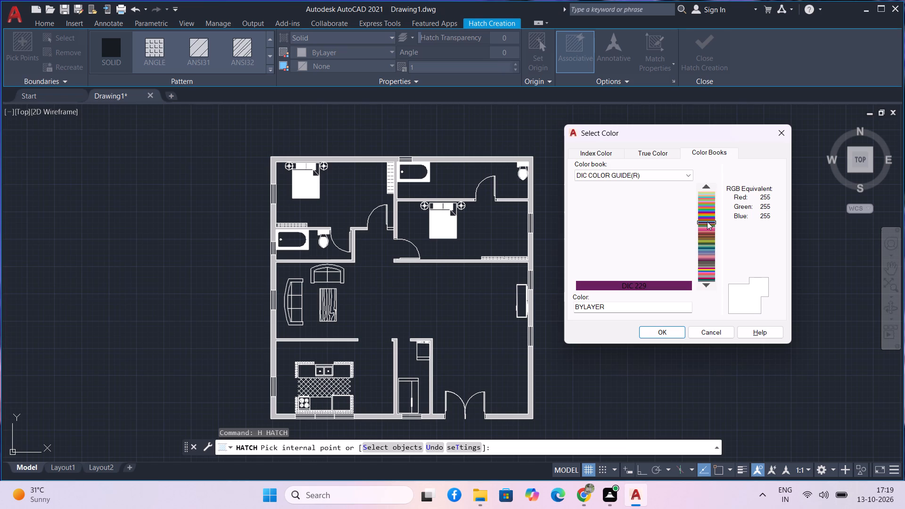
left_click(703, 235)
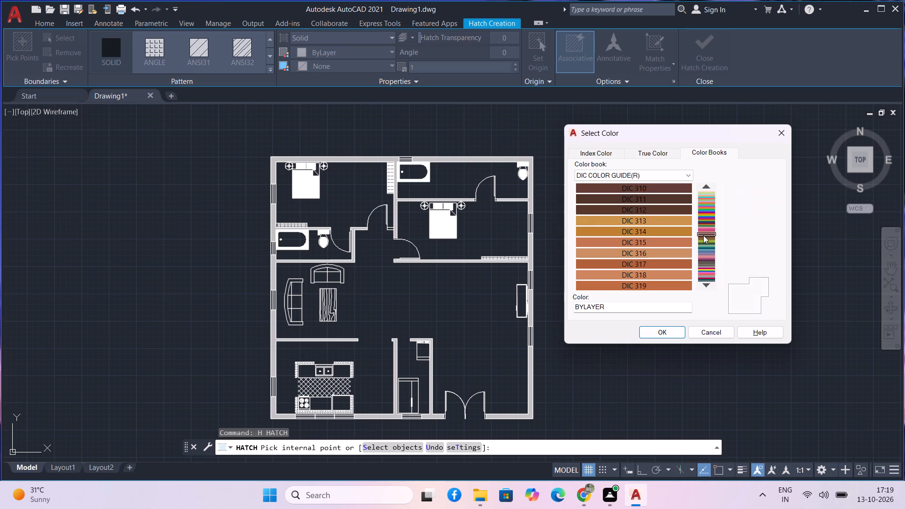
left_click(640, 197)
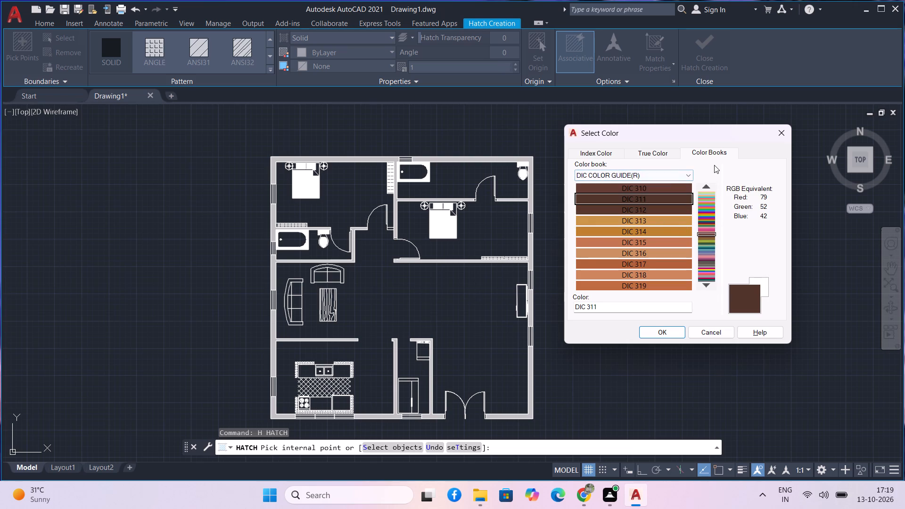
left_click(656, 329)
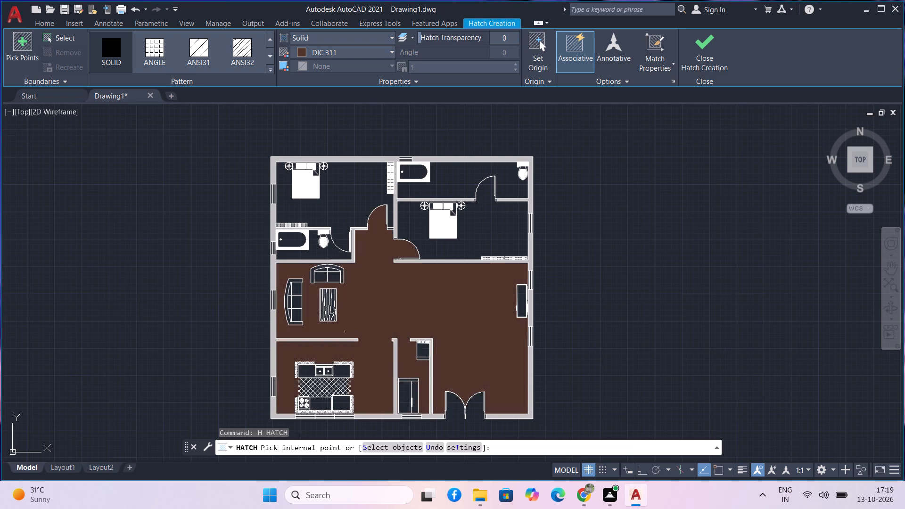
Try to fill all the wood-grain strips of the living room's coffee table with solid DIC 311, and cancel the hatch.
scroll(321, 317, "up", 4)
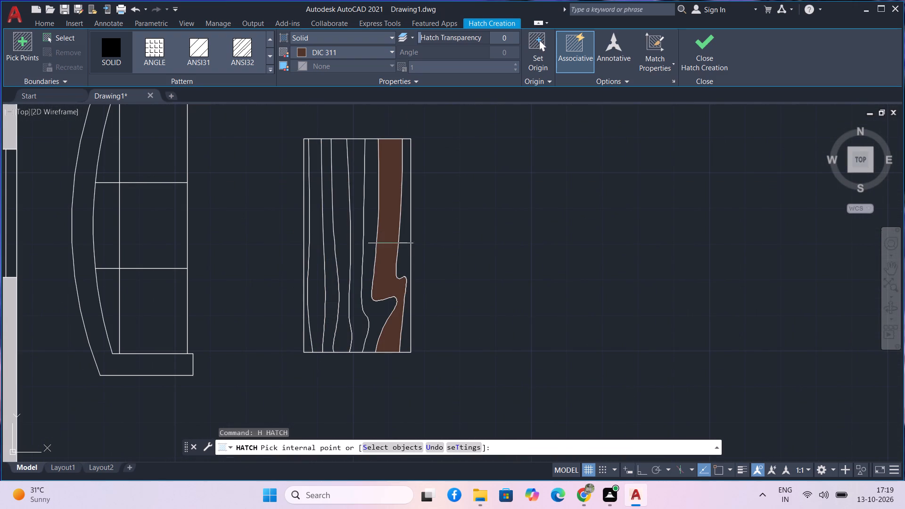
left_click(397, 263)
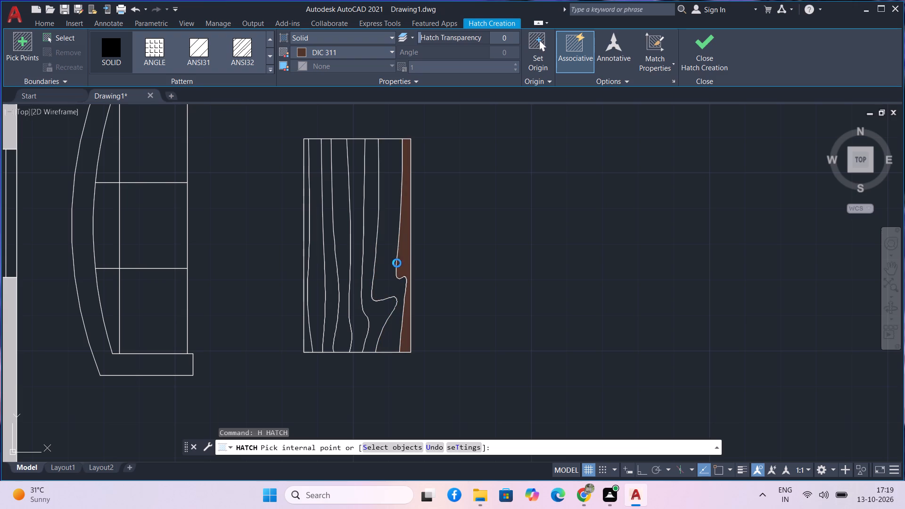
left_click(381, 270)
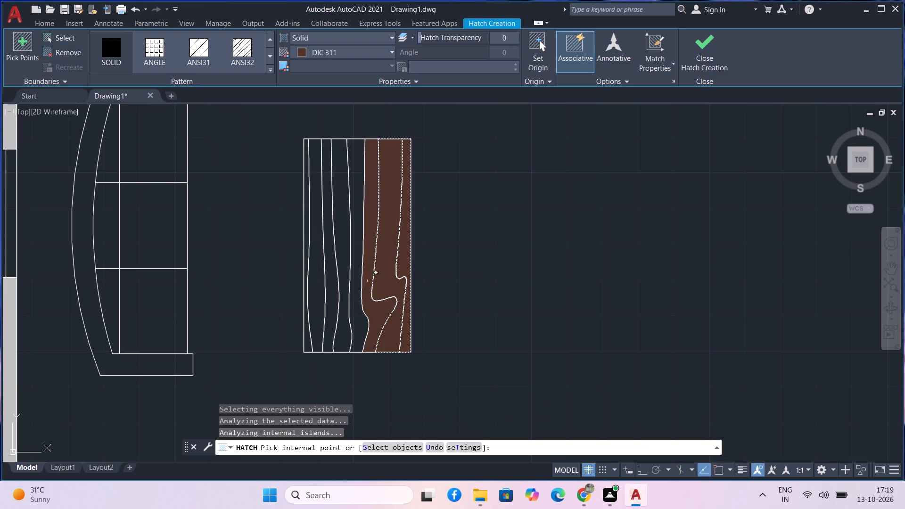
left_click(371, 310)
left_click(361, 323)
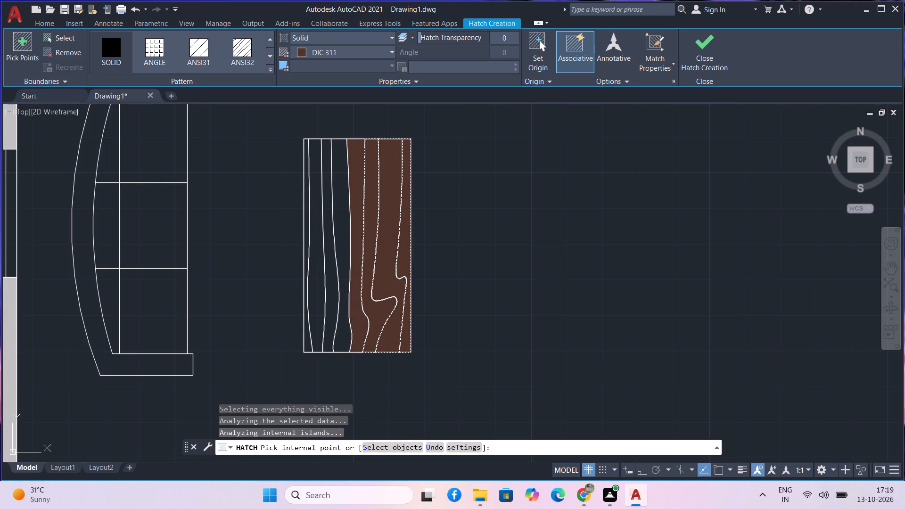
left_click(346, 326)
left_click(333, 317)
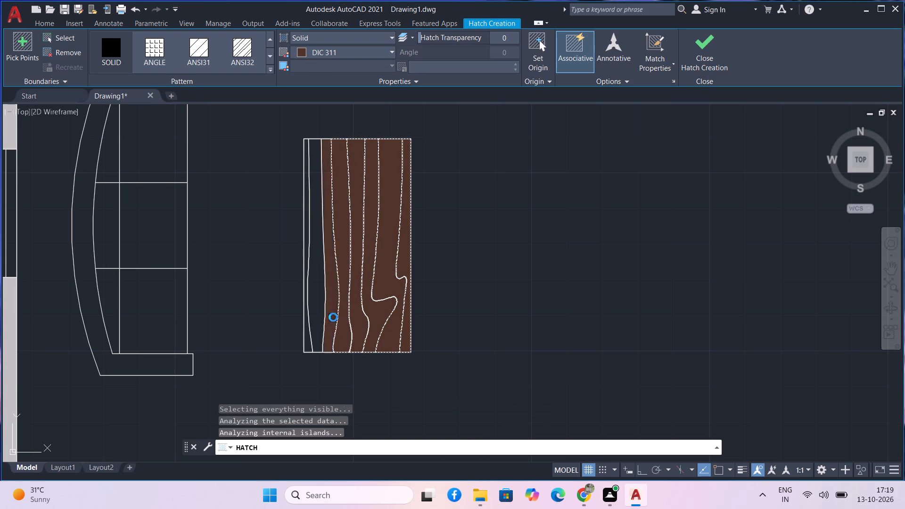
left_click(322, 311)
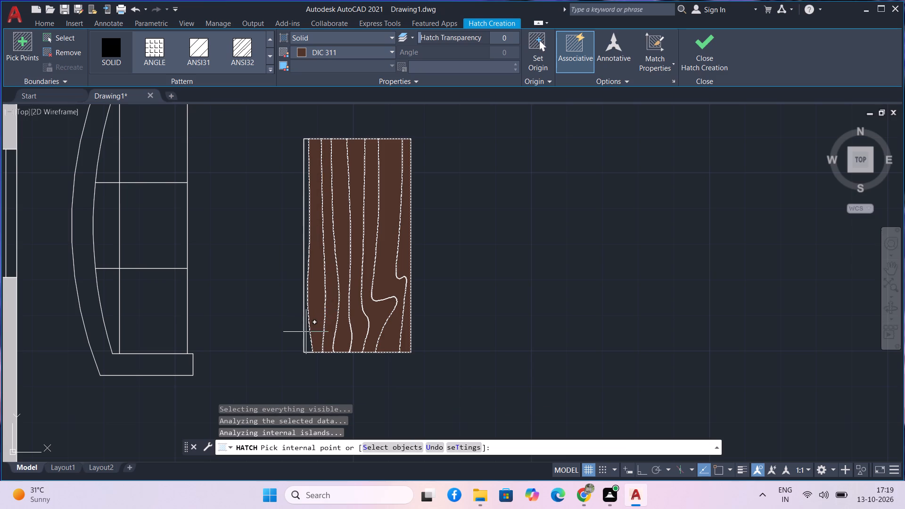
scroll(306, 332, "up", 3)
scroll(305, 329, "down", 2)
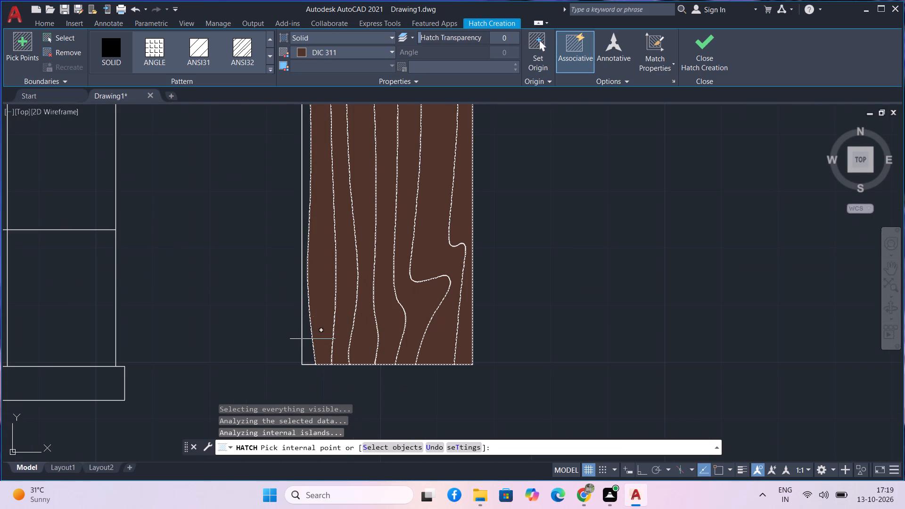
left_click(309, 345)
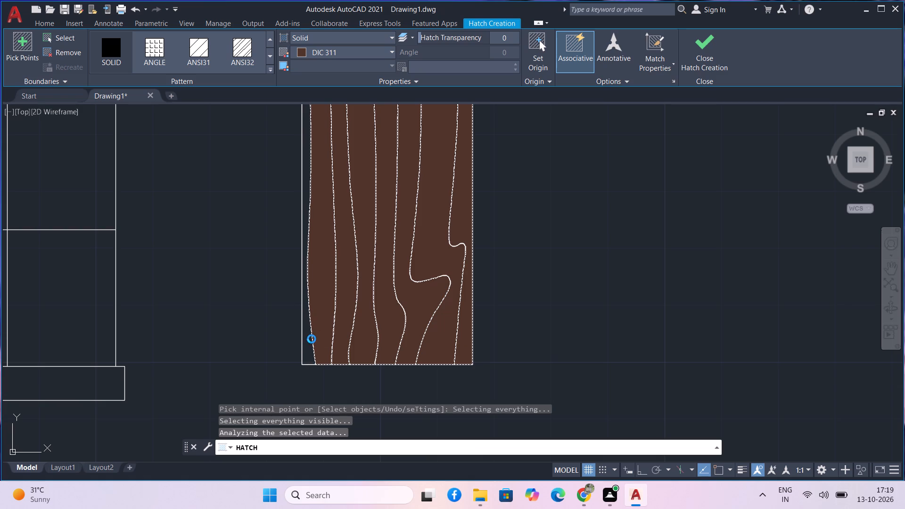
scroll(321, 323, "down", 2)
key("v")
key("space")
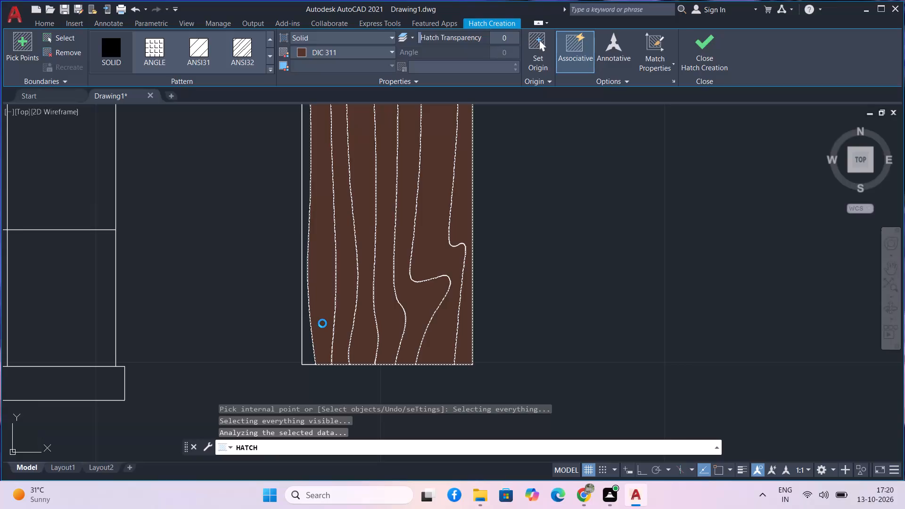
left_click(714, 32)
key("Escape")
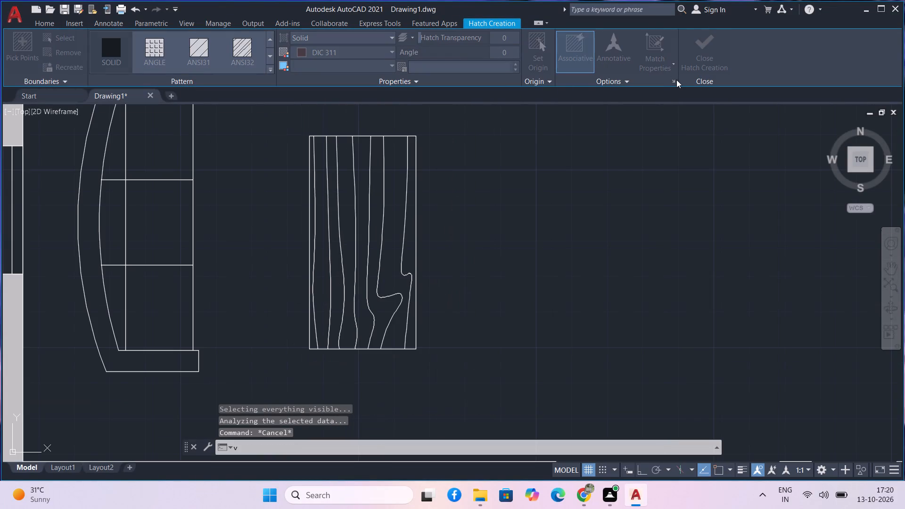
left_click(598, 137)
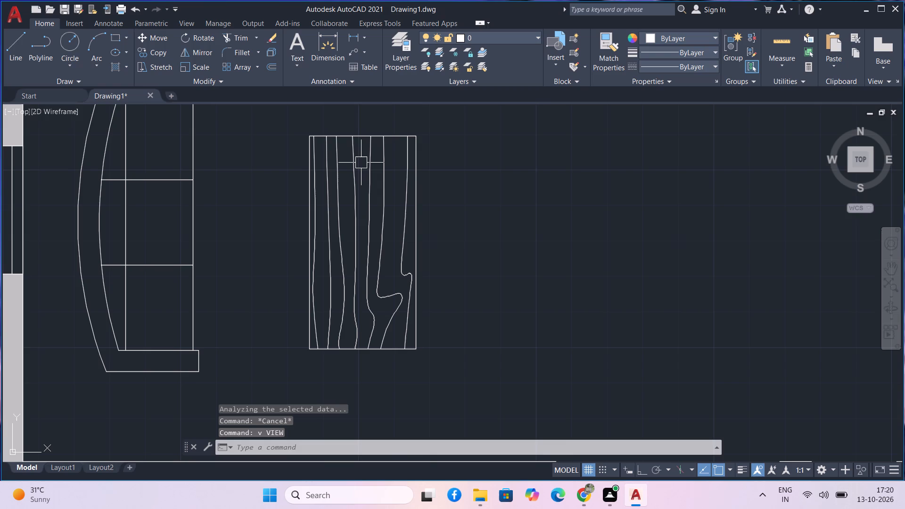
Restart the hatch and fill the coffee table's inner wood-grain strips with solid DIC 311, leaving out the two narrow edge strips.
type("h")
key("space")
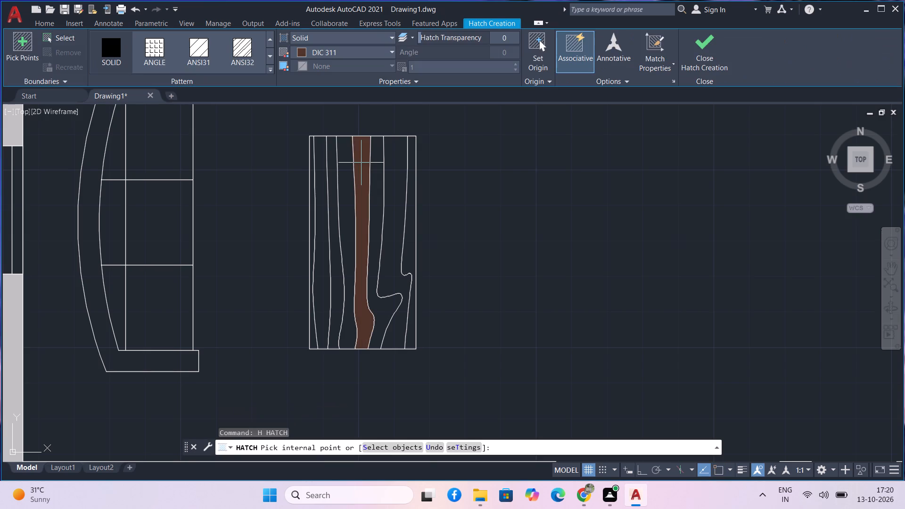
left_click(395, 164)
scroll(408, 167, "up", 2)
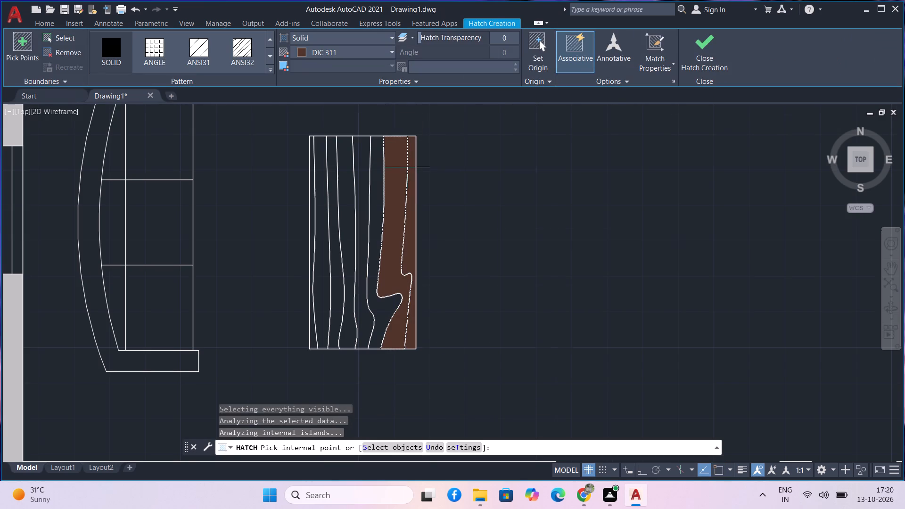
left_click(408, 183)
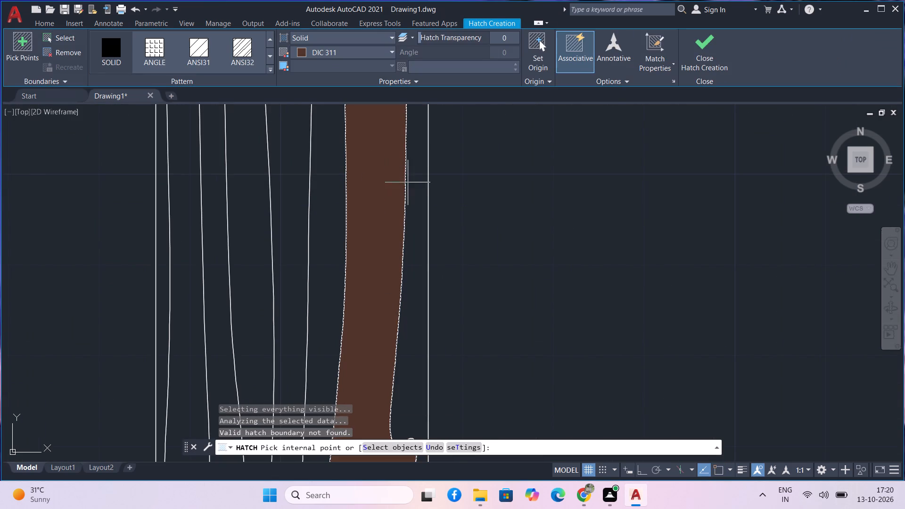
left_click(410, 190)
scroll(313, 183, "down", 2)
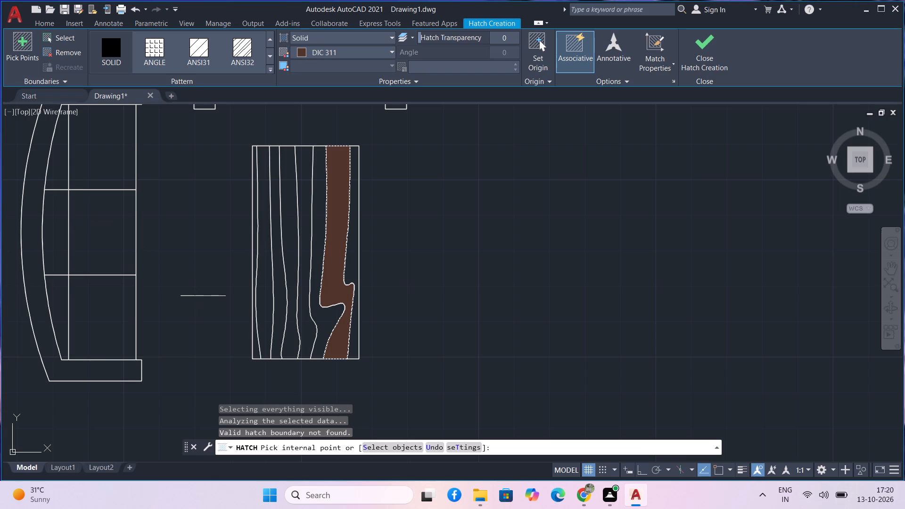
left_click(265, 290)
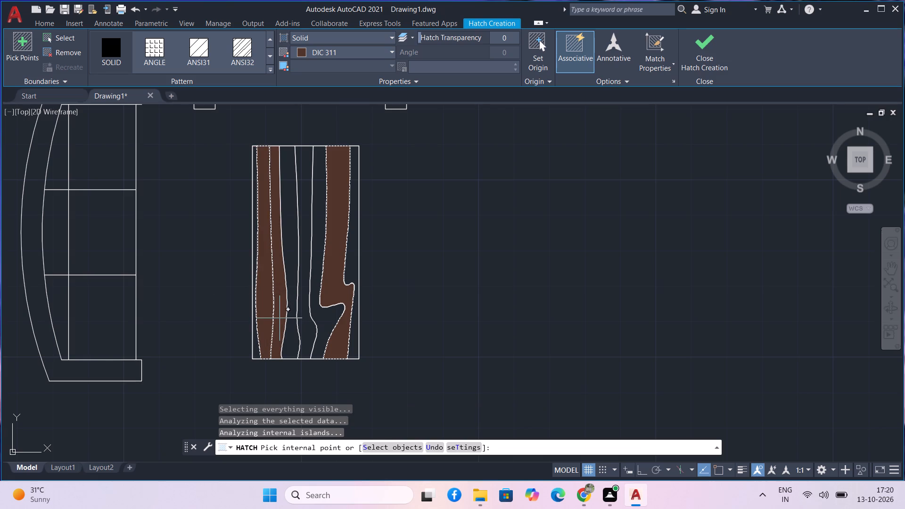
left_click(280, 318)
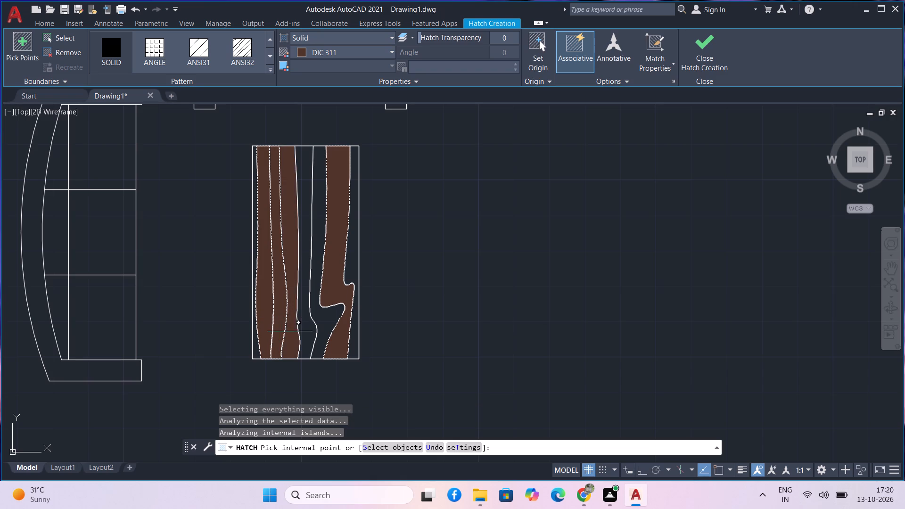
left_click(290, 331)
left_click(304, 332)
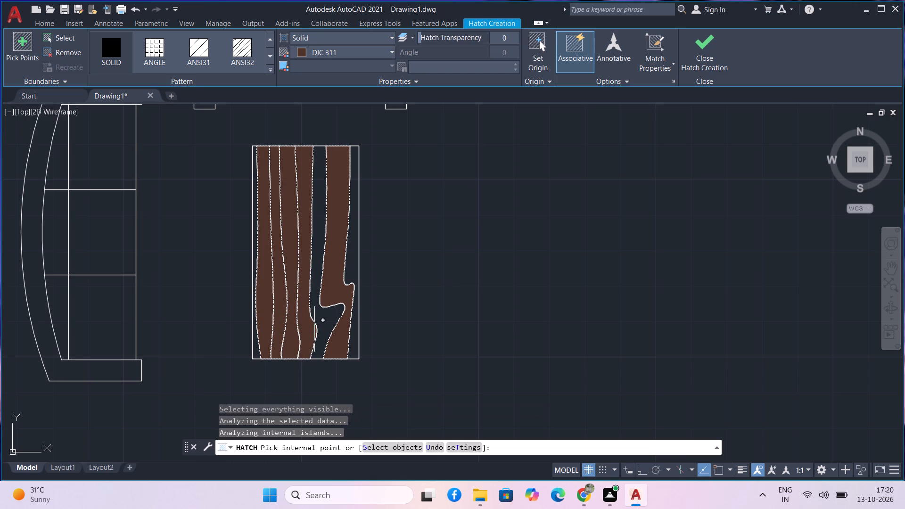
left_click(320, 324)
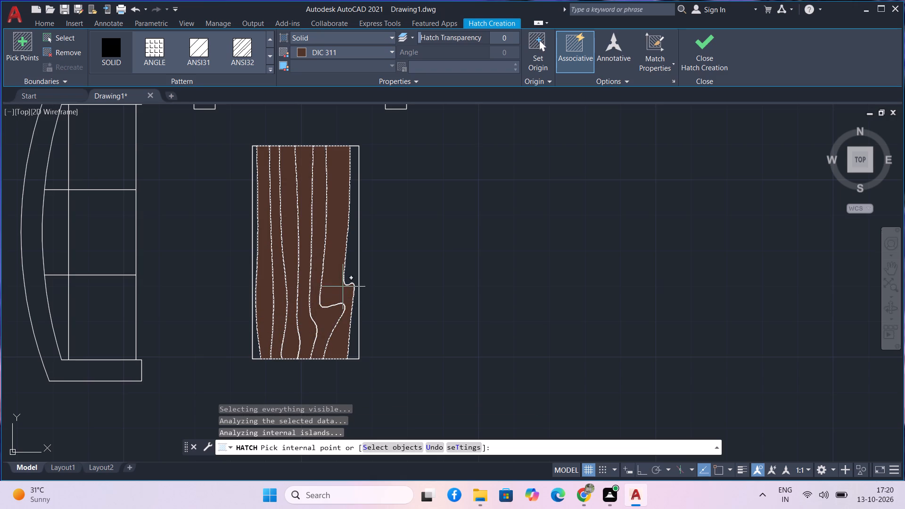
Fill the coffee table's two remaining narrow edge strips with solid DIC 311 and finish the hatch.
scroll(346, 276, "up", 3)
left_click(346, 276)
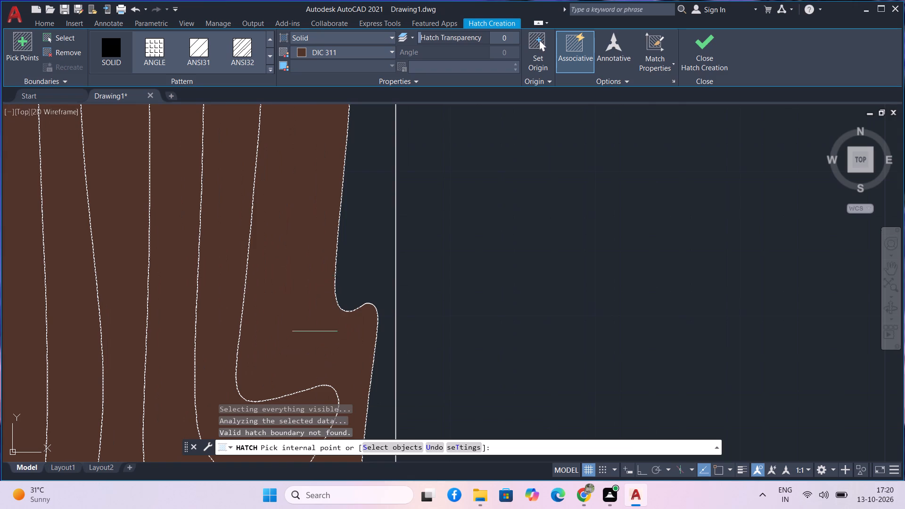
left_click(349, 276)
scroll(268, 308, "down", 2)
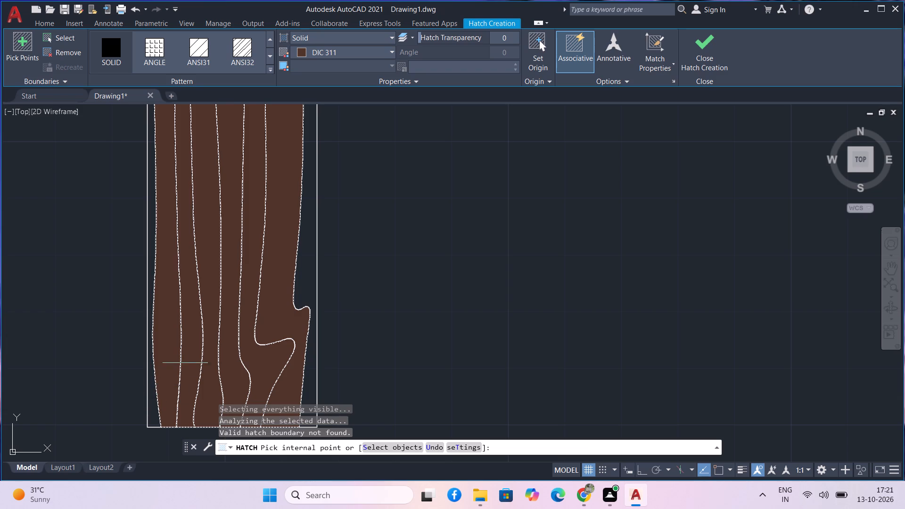
scroll(185, 361, "up", 1)
scroll(186, 356, "down", 2)
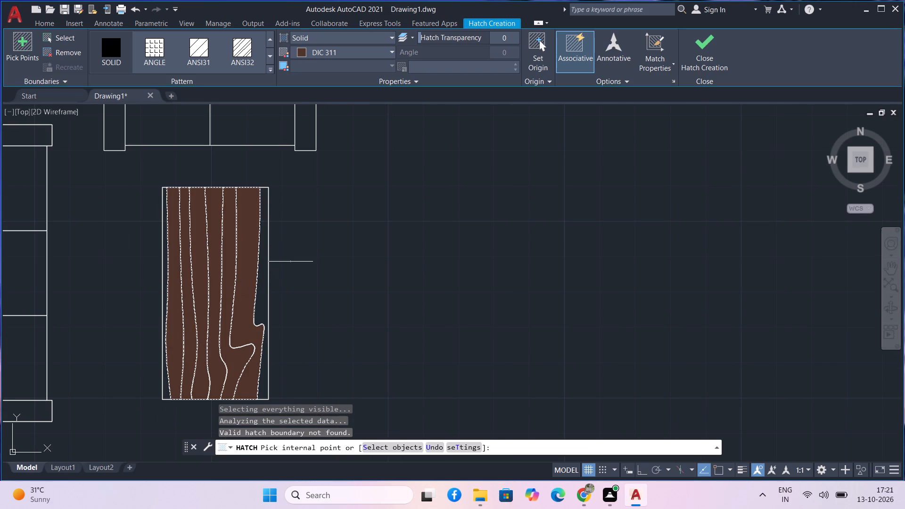
left_click(258, 308)
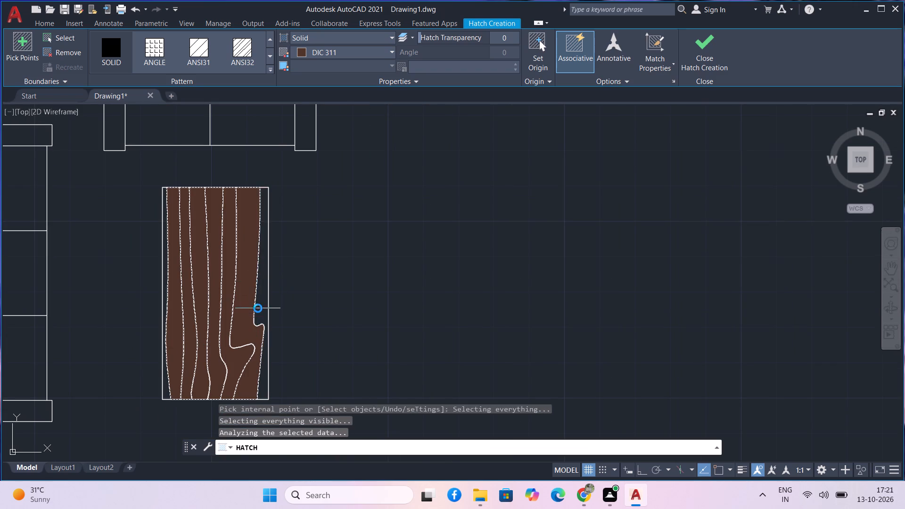
left_click(166, 391)
scroll(248, 286, "down", 1)
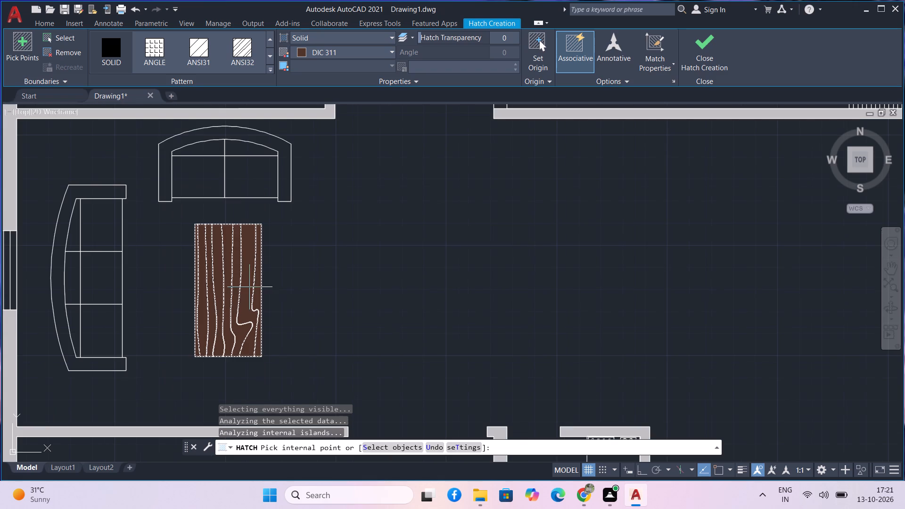
left_click(725, 49)
Start a new solid DIC 311 hatch and fill the door leaf of the bathroom above the living room.
scroll(370, 247, "down", 1)
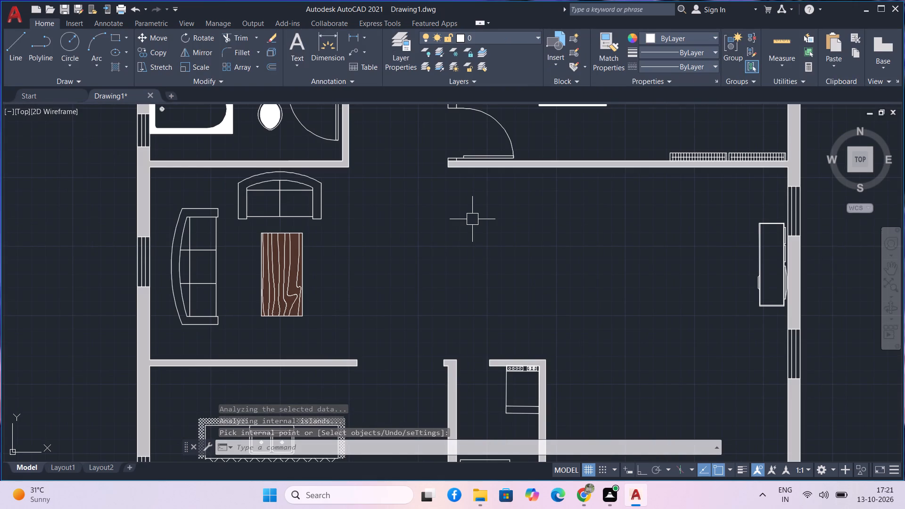
middle_click_drag(472, 219, 474, 225)
scroll(474, 225, "down", 1)
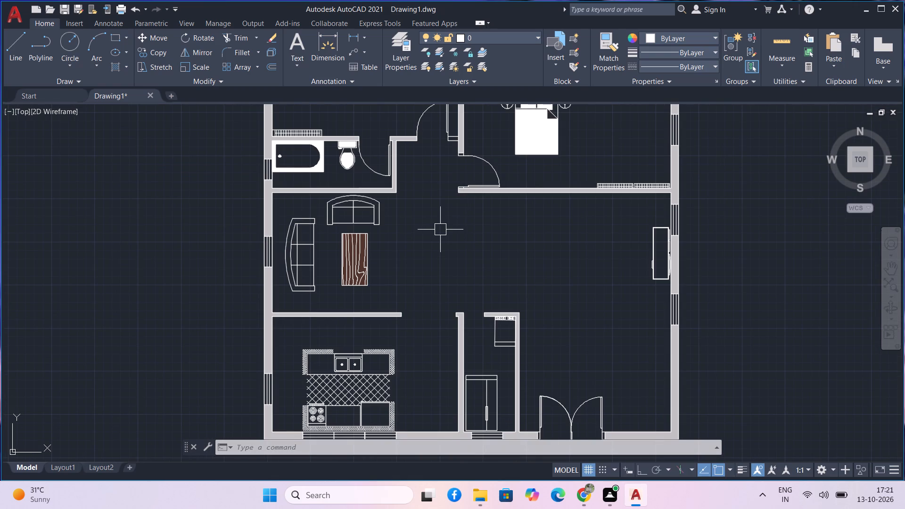
type("h")
key("space")
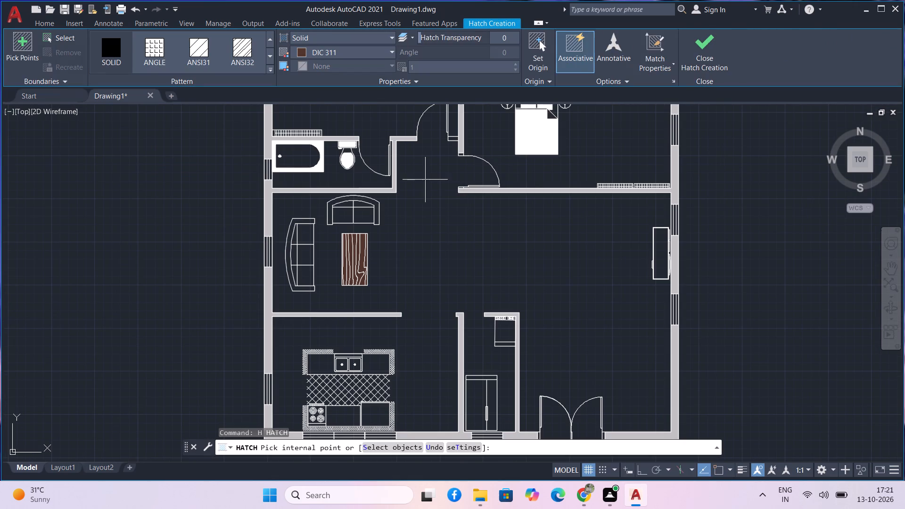
scroll(375, 138, "up", 3)
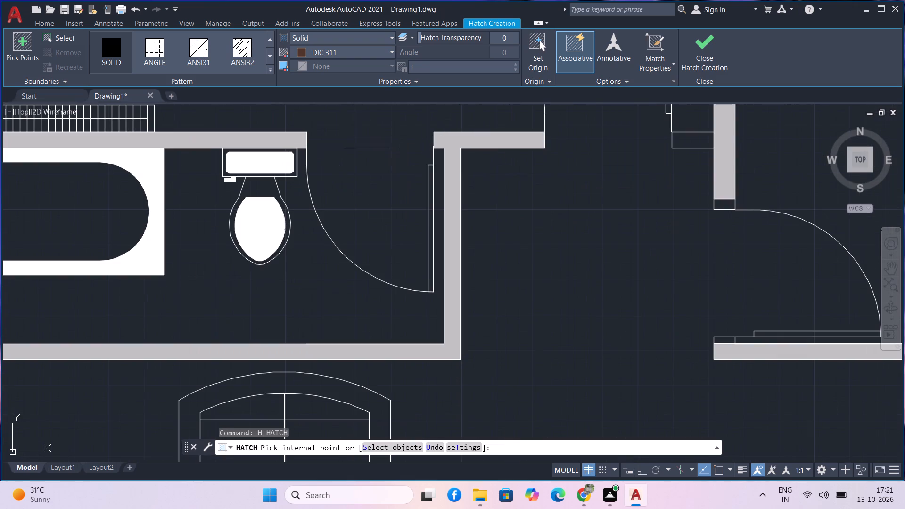
scroll(425, 182, "up", 2)
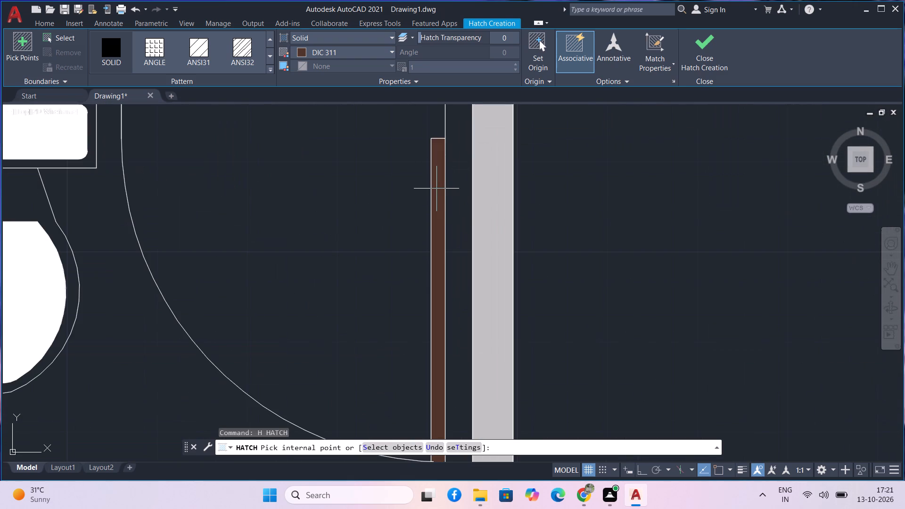
left_click(436, 189)
Fill the upper-left bedroom's door leaf and the short rectangular block between its doorway and the central wall with solid DIC 311.
scroll(486, 188, "down", 2)
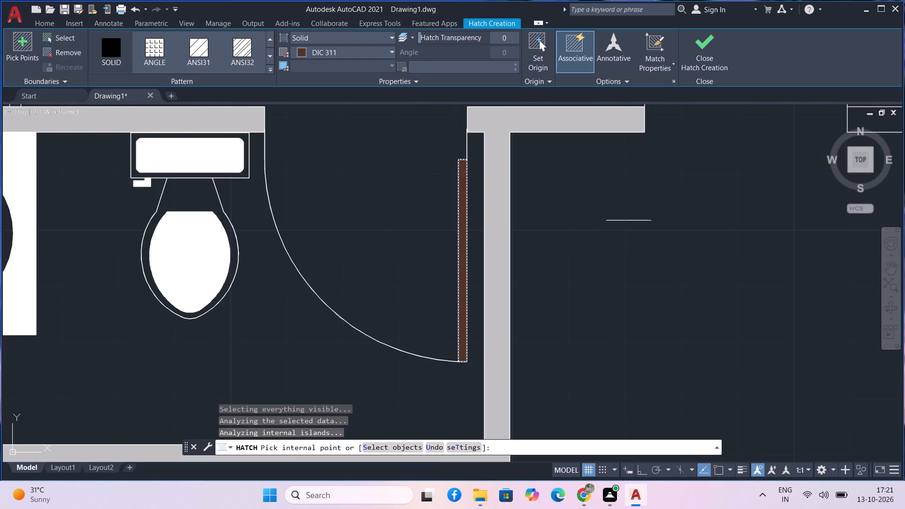
scroll(629, 221, "down", 1)
middle_click_drag(629, 221, 442, 279)
scroll(629, 221, "down", 1)
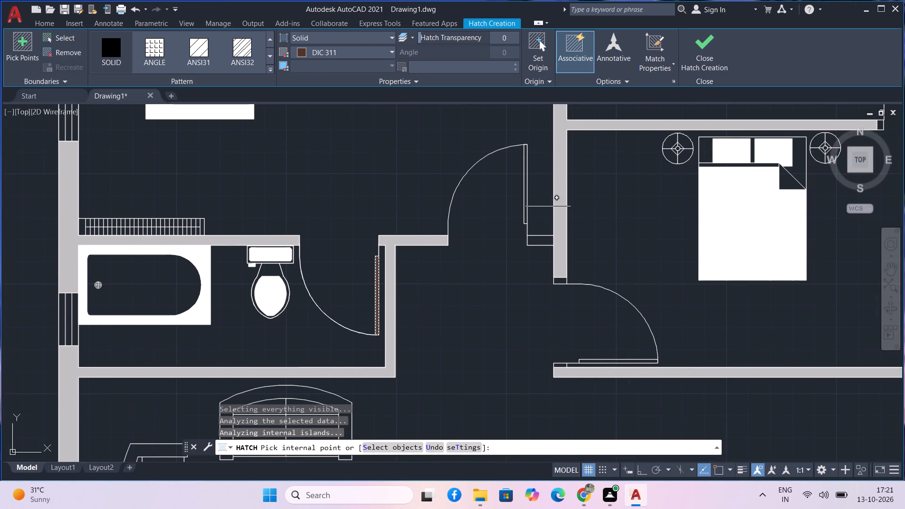
scroll(535, 205, "up", 3)
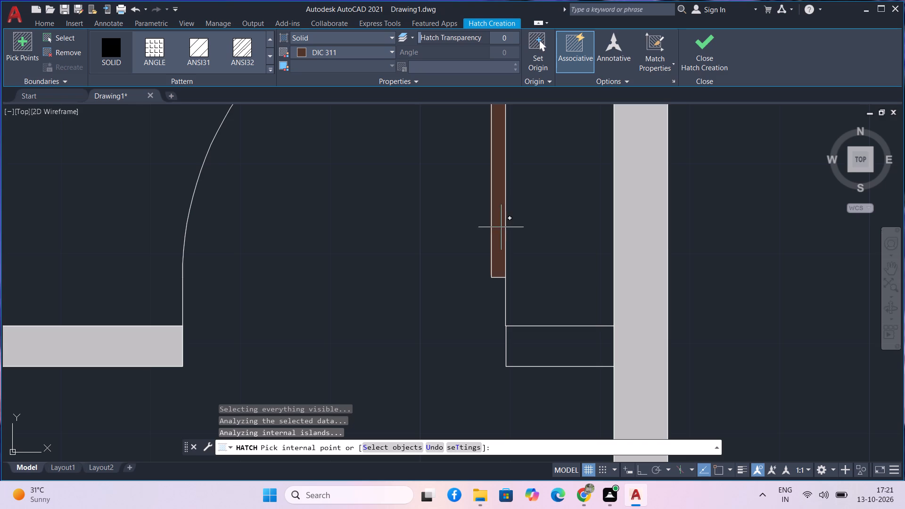
left_click(501, 227)
left_click(499, 254)
scroll(505, 245, "down", 3)
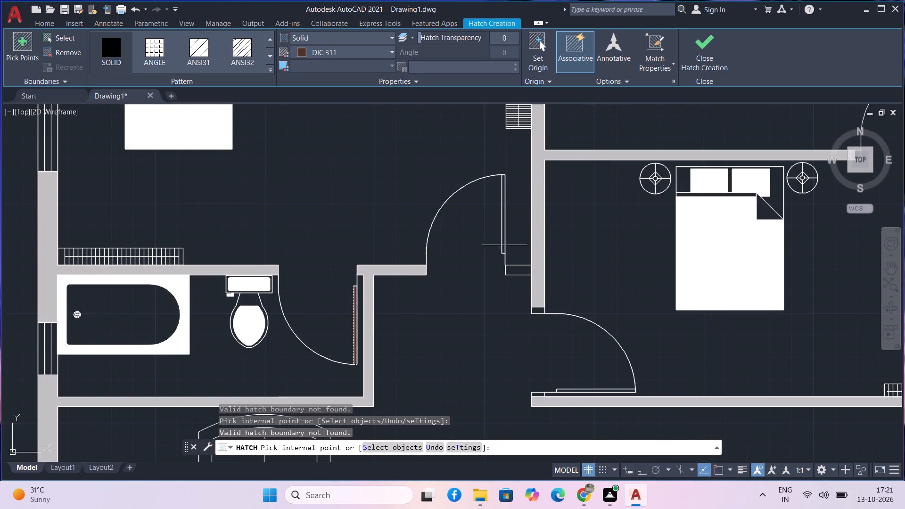
scroll(520, 271, "up", 4)
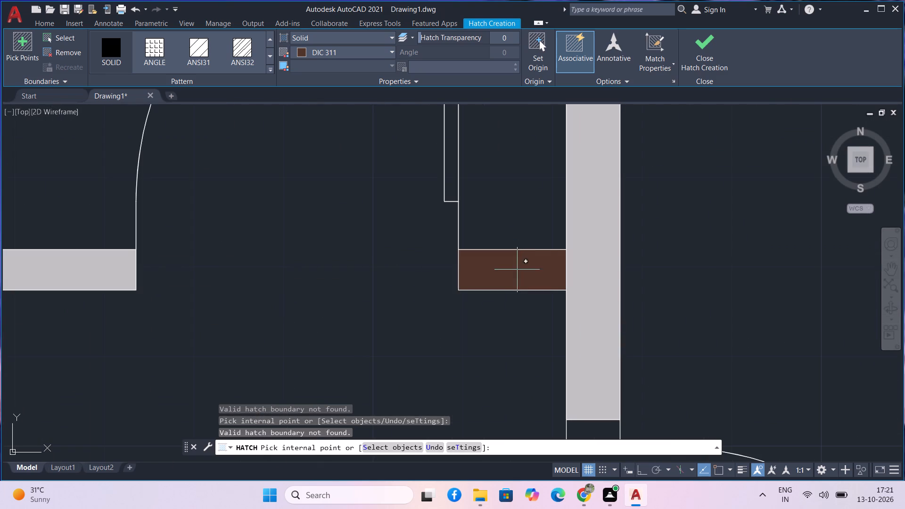
left_click(513, 271)
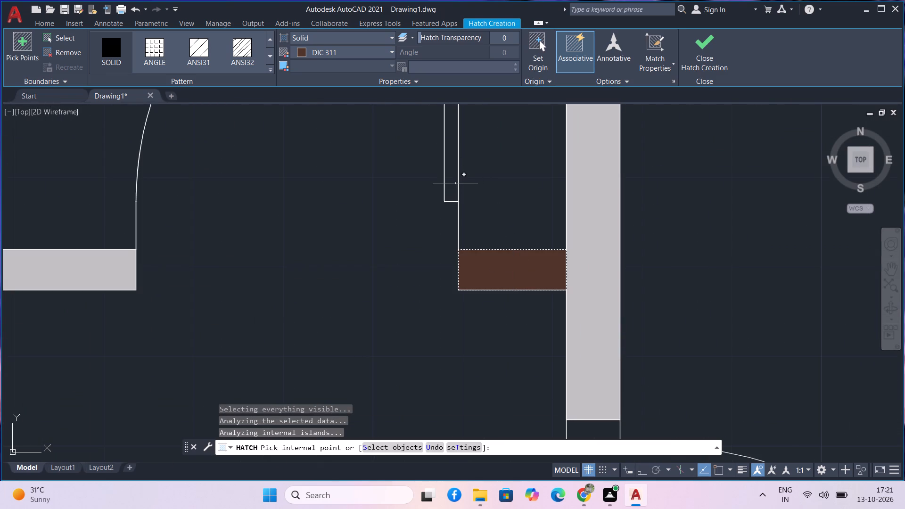
left_click(450, 190)
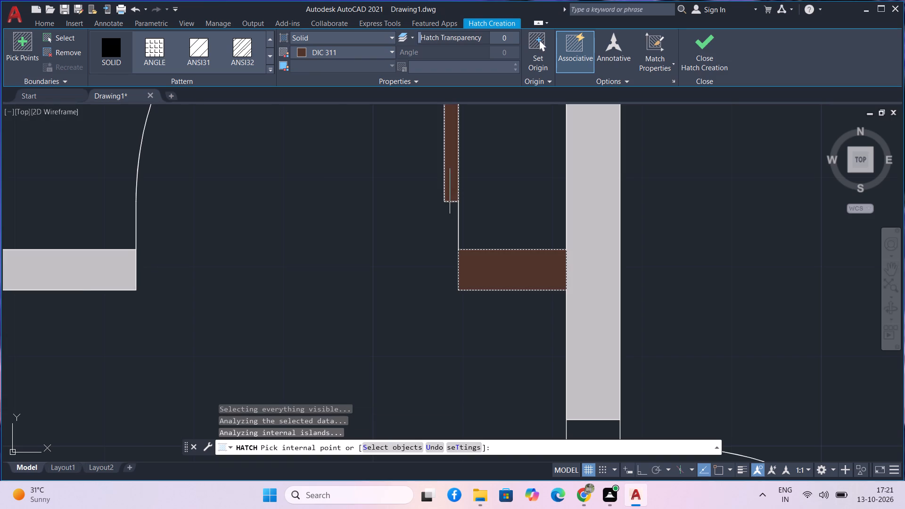
Fill the right bedroom's hallway door leaf and its two frame blocks with solid DIC 311.
scroll(465, 229, "down", 3)
scroll(499, 278, "up", 4)
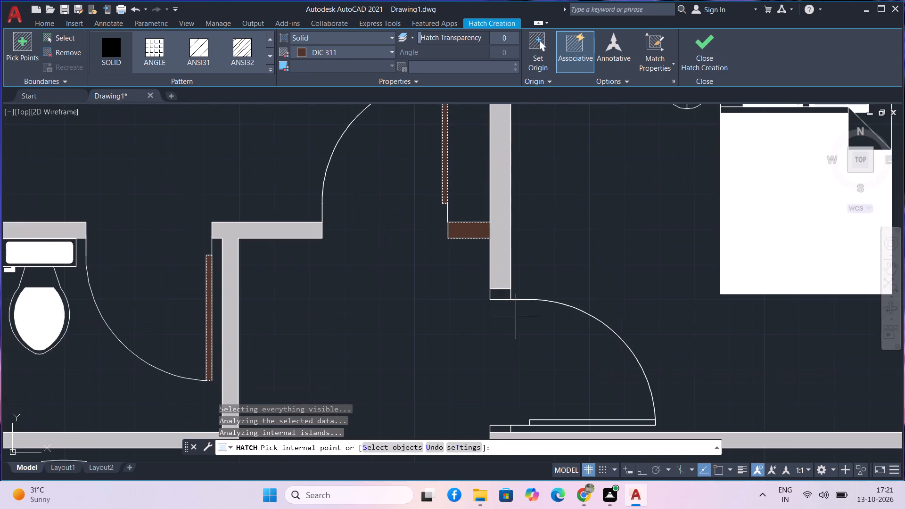
scroll(502, 296, "up", 1)
middle_click_drag(502, 296, 487, 212)
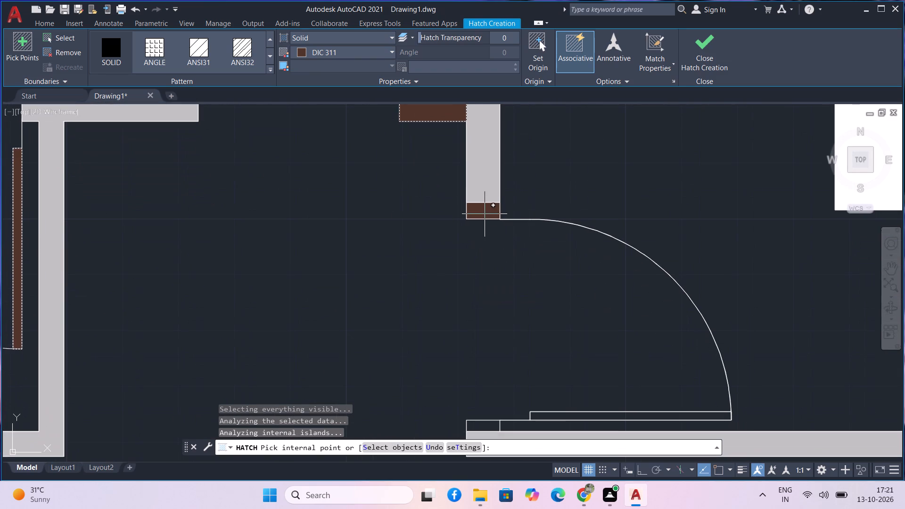
left_click(483, 215)
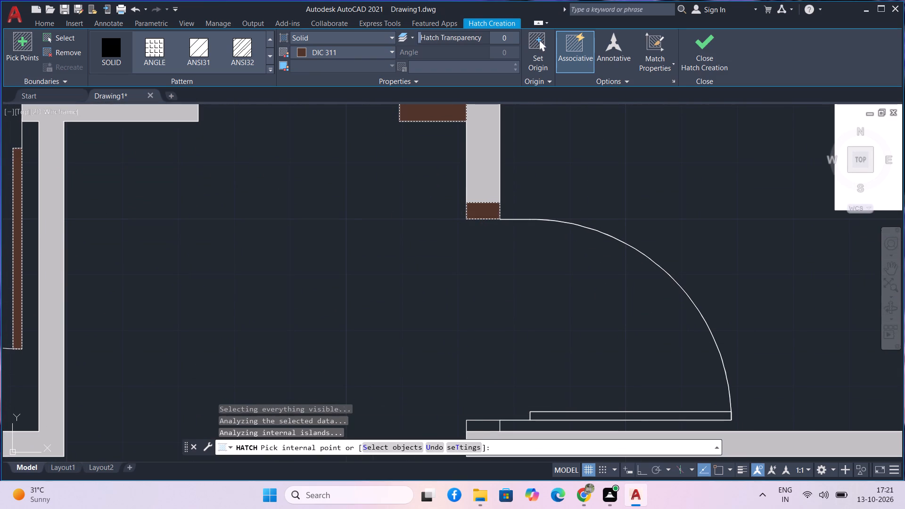
left_click(556, 417)
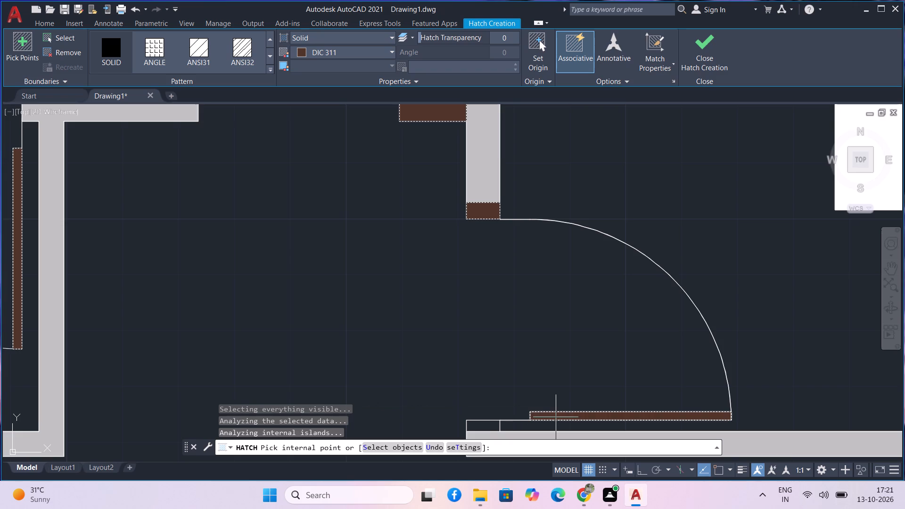
middle_click_drag(527, 404, 485, 278)
left_click(445, 301)
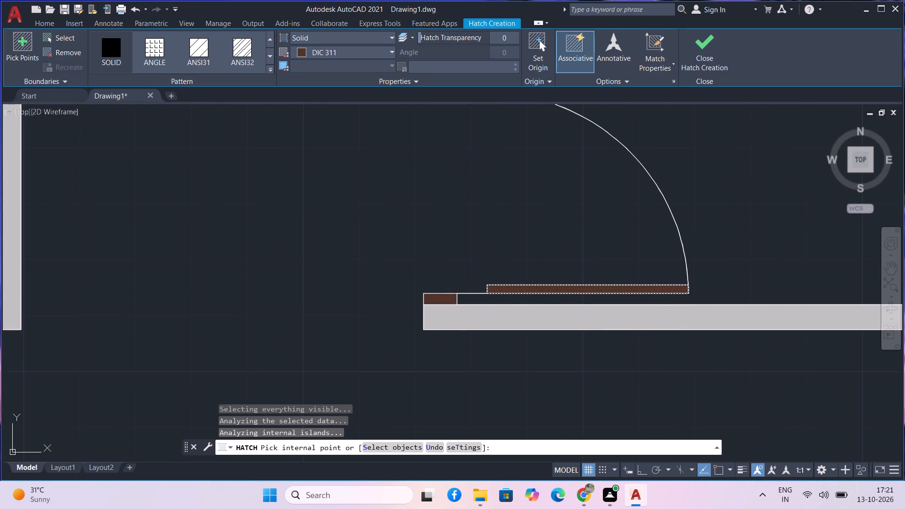
Fill the two frame blocks and the door leaf of the upper-right bathroom with solid DIC 311.
scroll(448, 297, "down", 2)
scroll(464, 344, "down", 1)
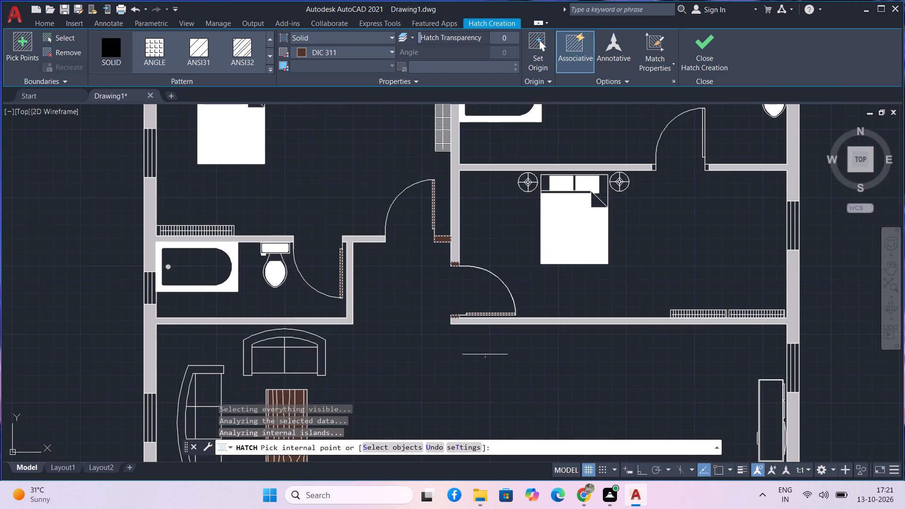
scroll(659, 162, "up", 4)
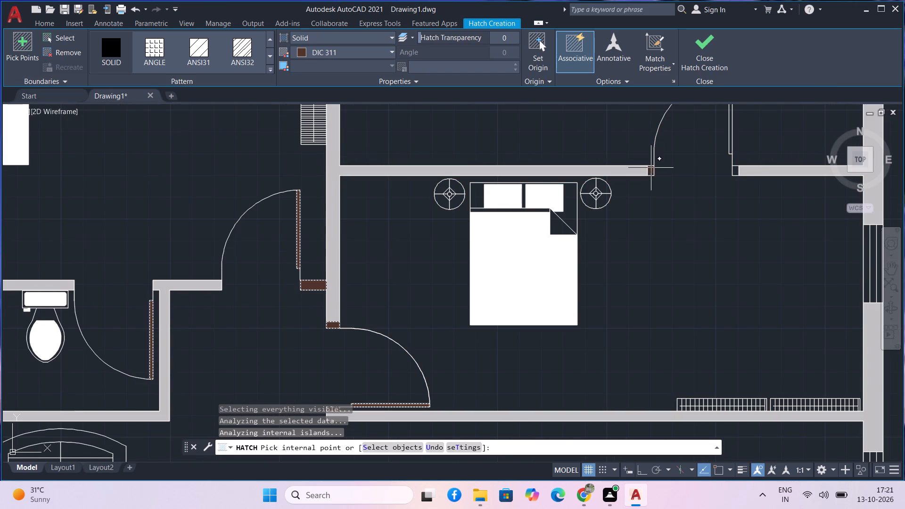
scroll(650, 169, "up", 3)
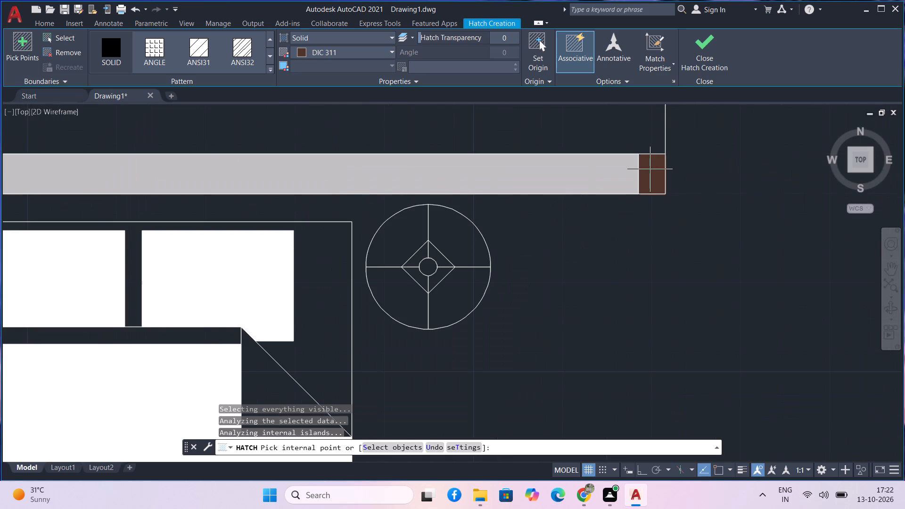
left_click(650, 169)
scroll(650, 169, "down", 2)
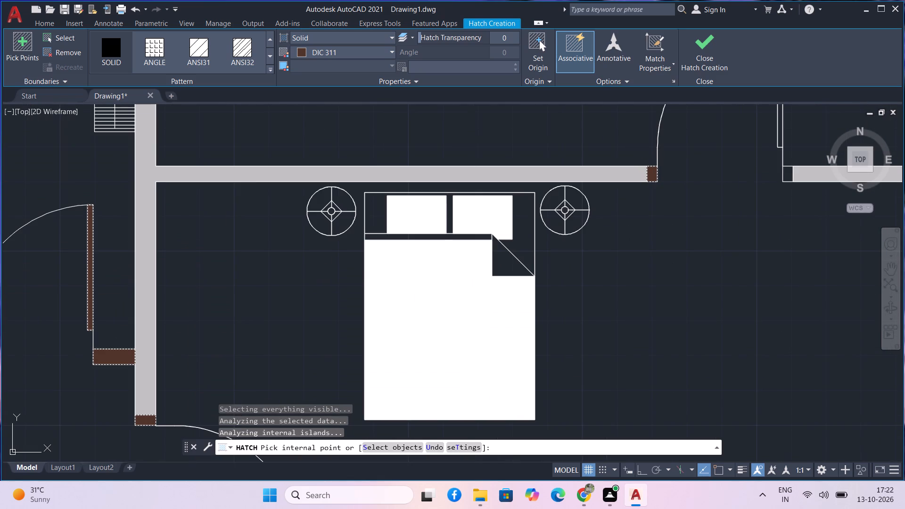
scroll(782, 176, "up", 3)
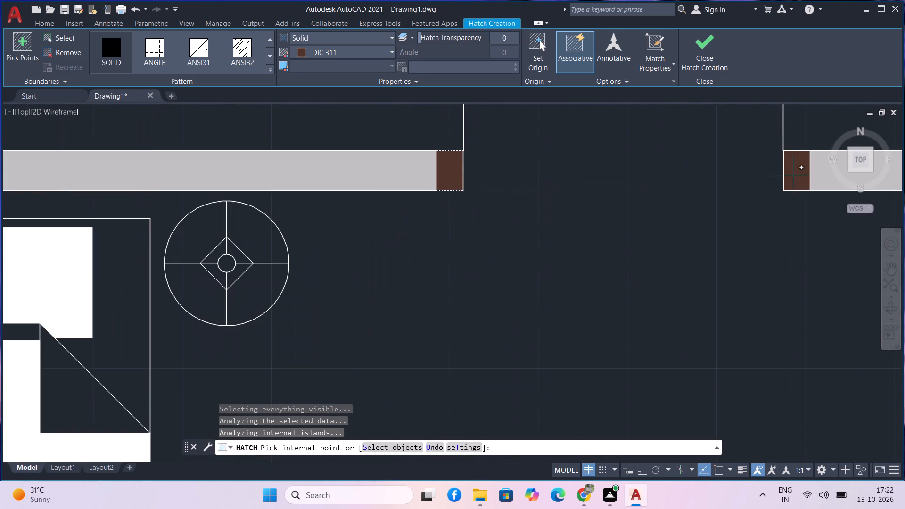
left_click(793, 176)
scroll(780, 152, "down", 1)
middle_click_drag(749, 201, 748, 254)
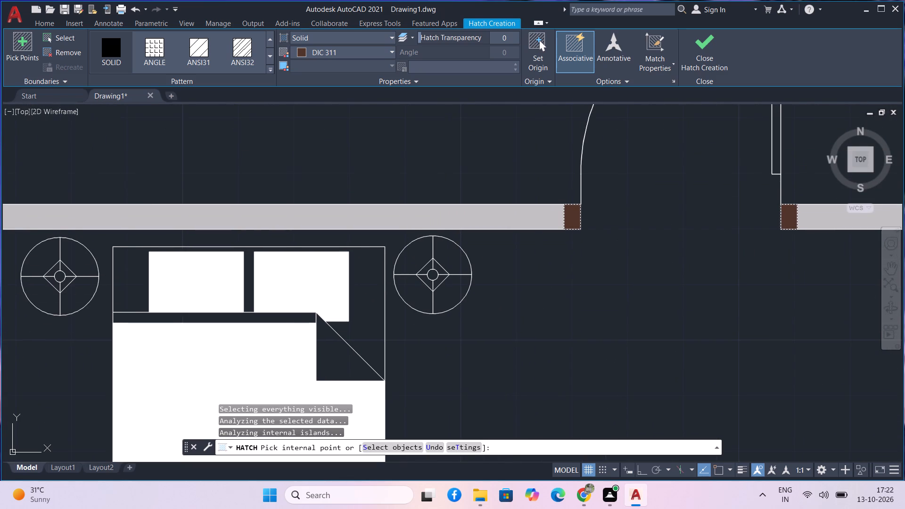
left_click(777, 165)
Fill the left frame block and left door leaf of the double entrance door with solid DIC 311.
scroll(691, 254, "down", 2)
scroll(661, 284, "down", 1)
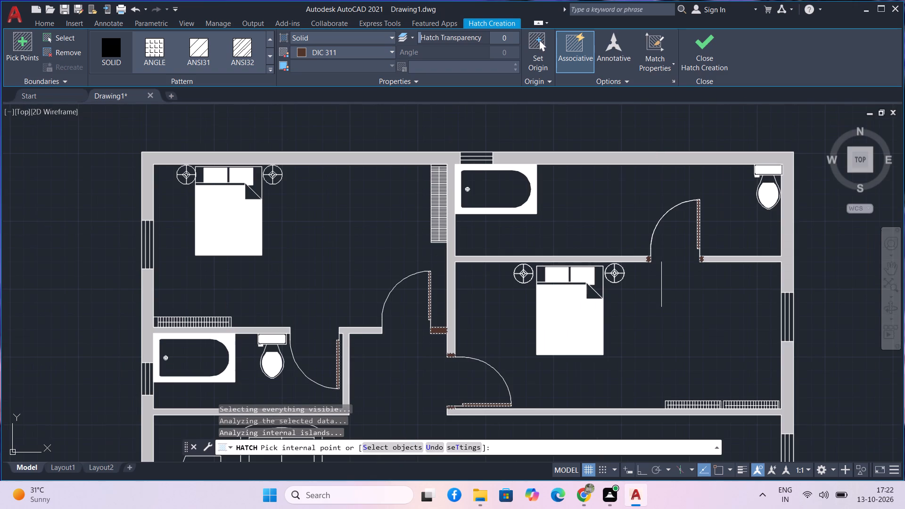
scroll(661, 284, "down", 1)
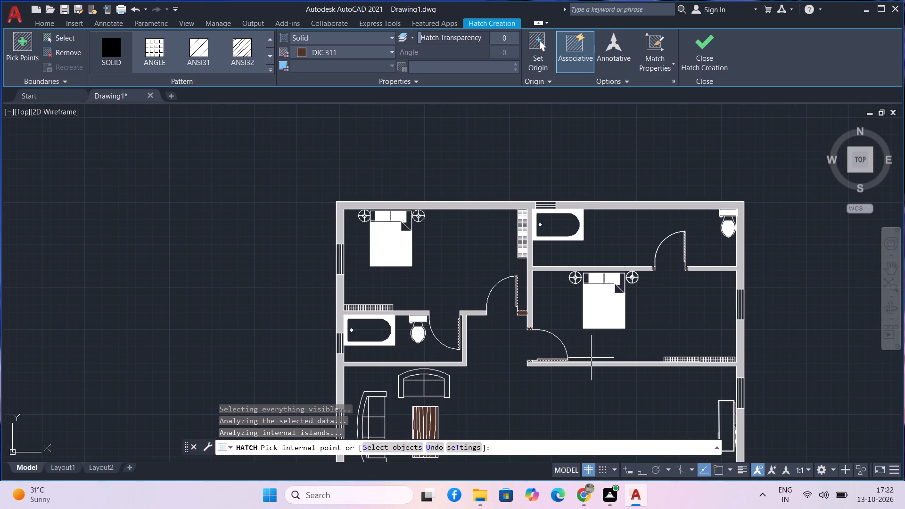
middle_click_drag(510, 365, 513, 318)
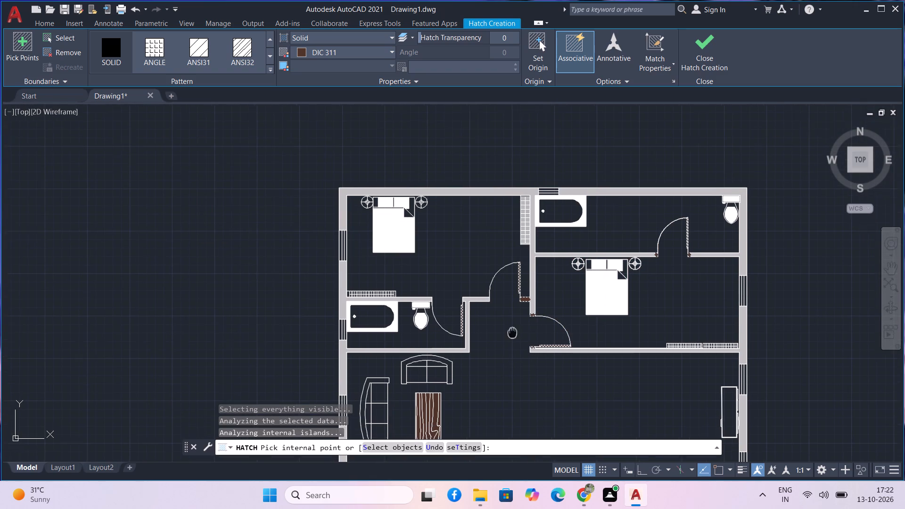
middle_click_drag(513, 318, 491, 238)
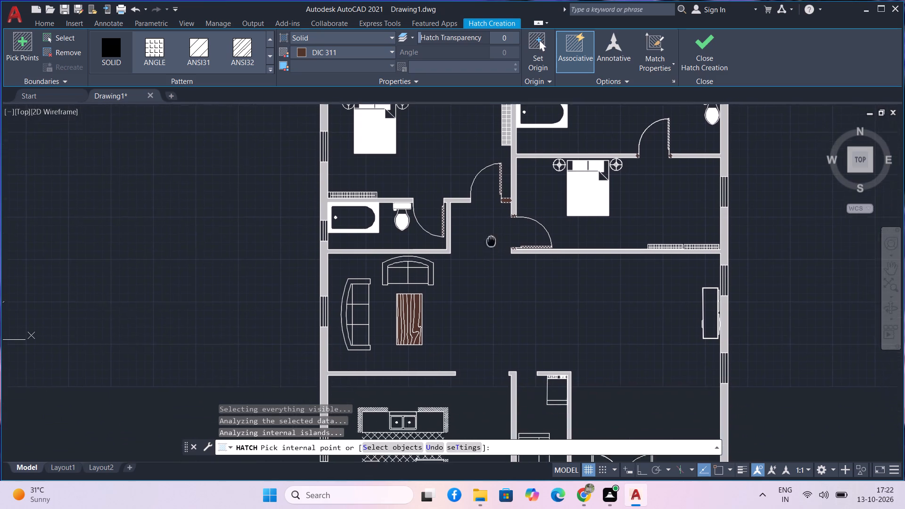
middle_click_drag(491, 238, 488, 186)
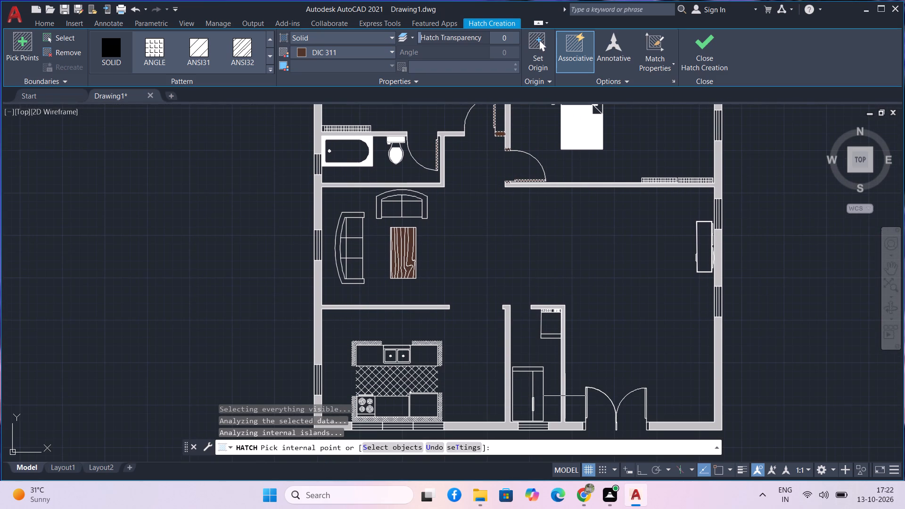
middle_click_drag(602, 439, 568, 385)
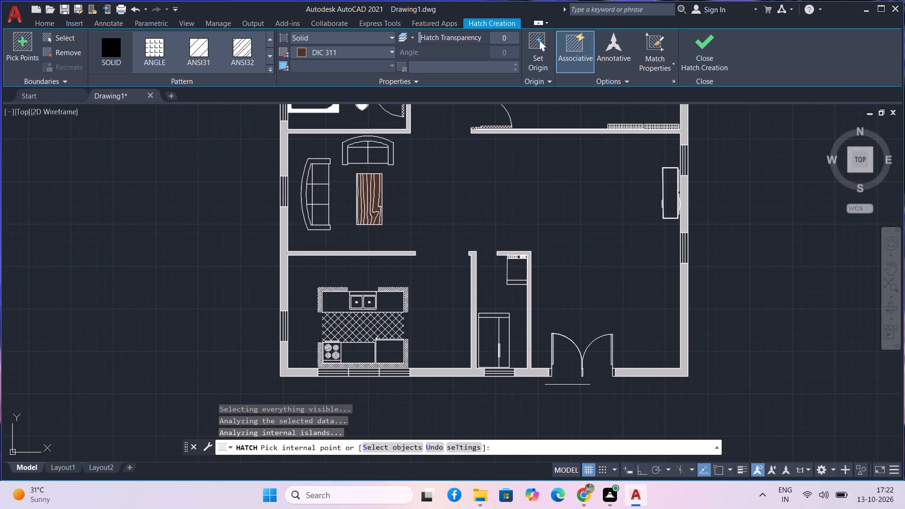
scroll(565, 382, "up", 3)
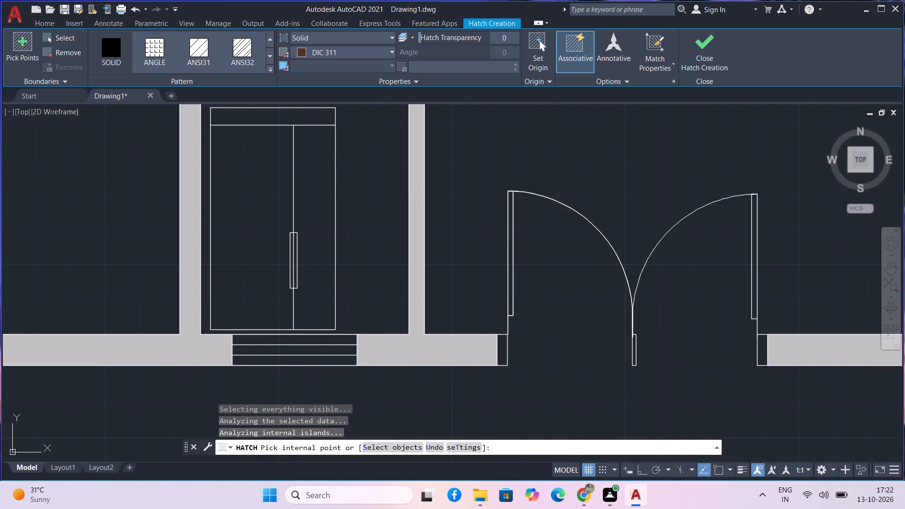
left_click(502, 349)
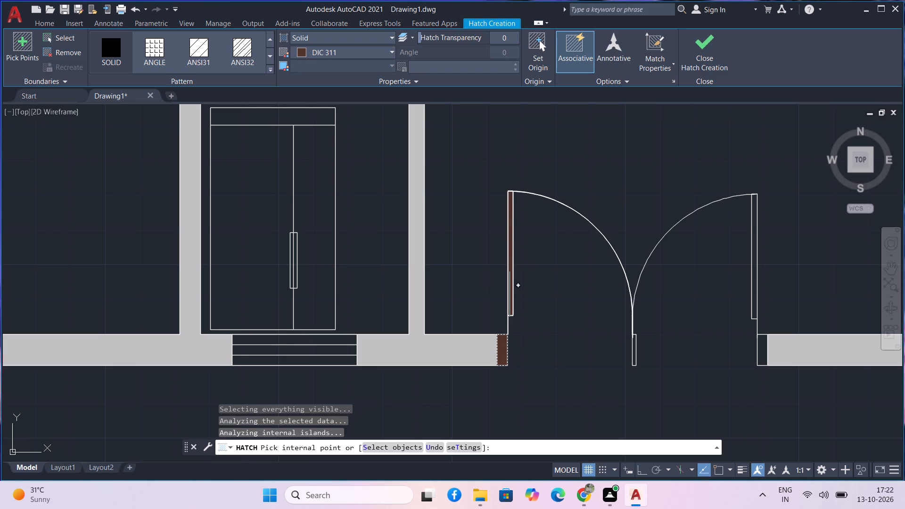
left_click(510, 294)
Fill the entrance door's narrow centre strip, right frame block and right door leaf with solid DIC 311, and finish the hatch.
scroll(639, 360, "up", 3)
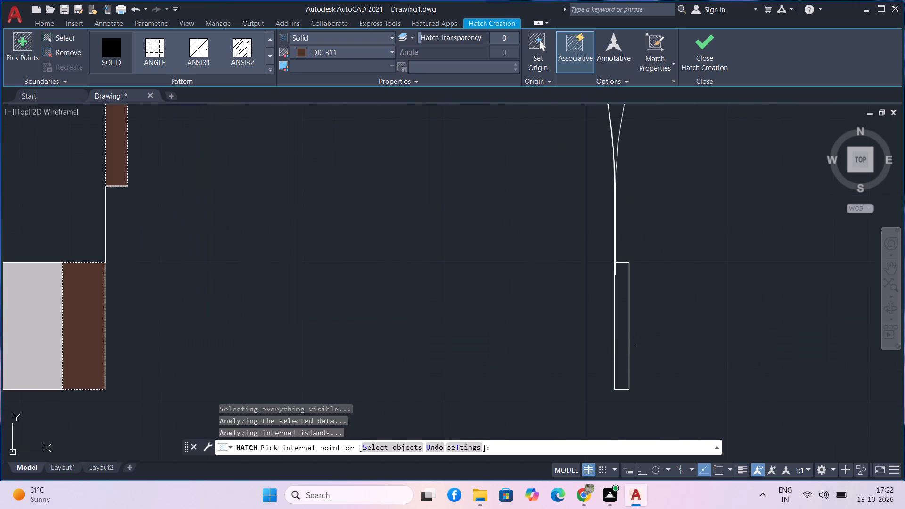
left_click(624, 346)
scroll(629, 351, "down", 3)
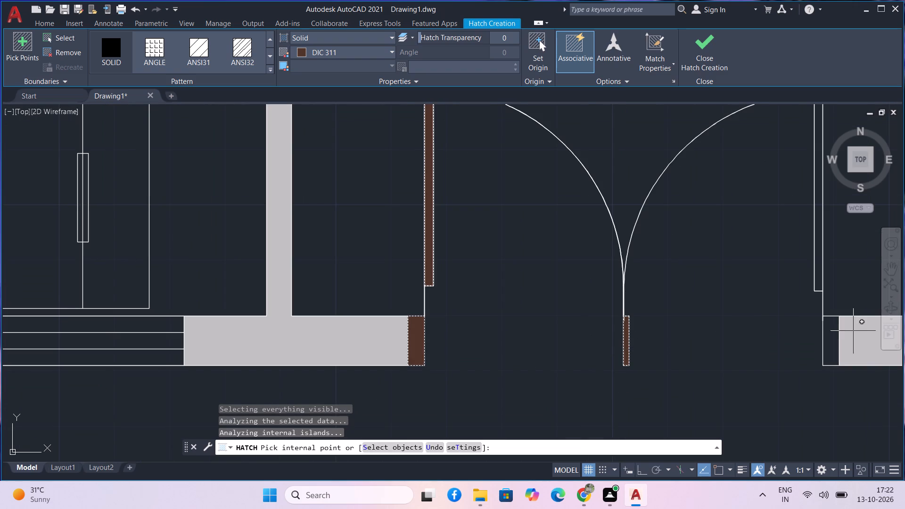
left_click(826, 341)
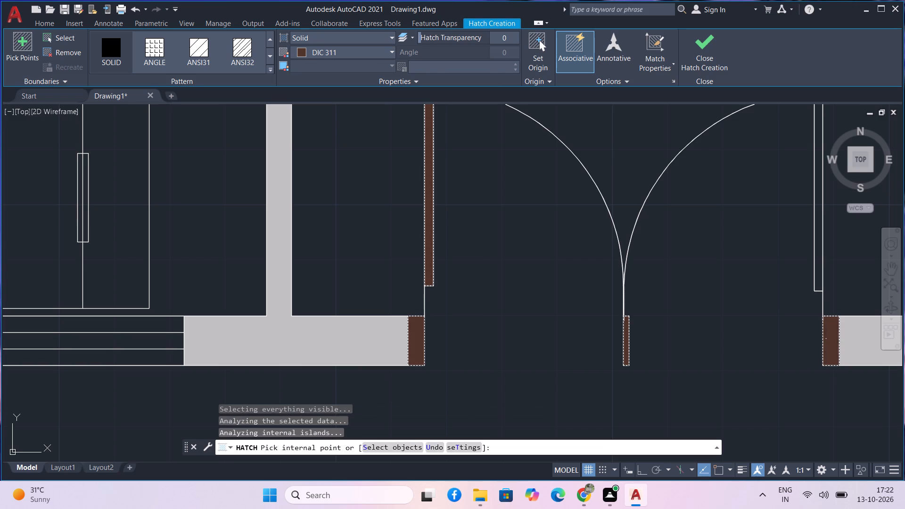
scroll(818, 277, "up", 2)
left_click(818, 277)
scroll(818, 277, "down", 2)
scroll(775, 331, "down", 2)
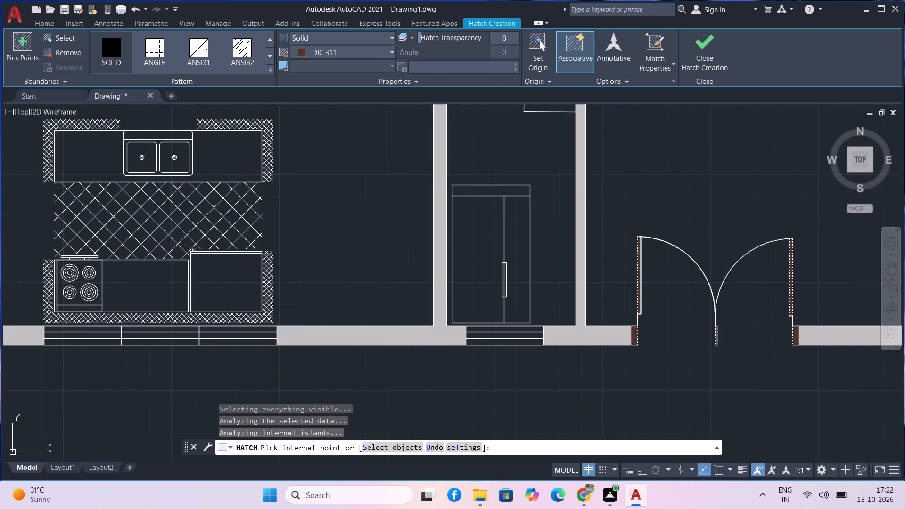
middle_click_drag(772, 334, 751, 367)
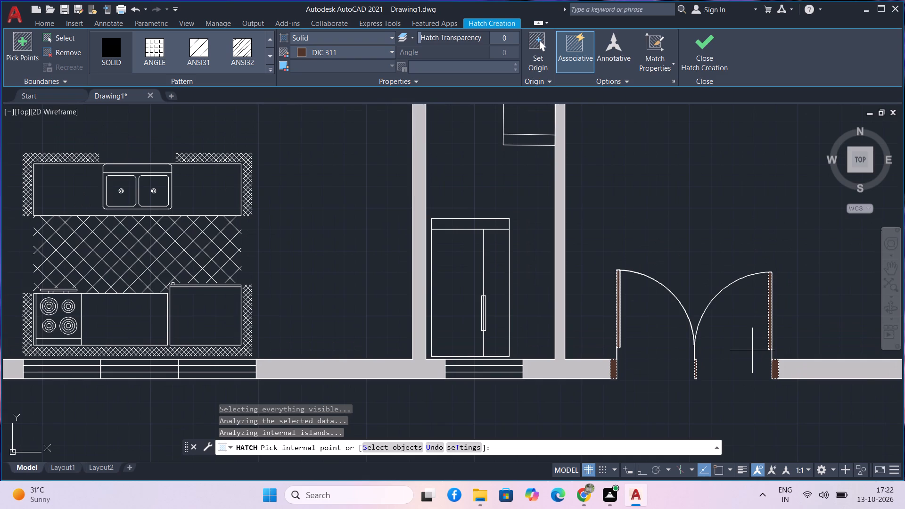
key("Return")
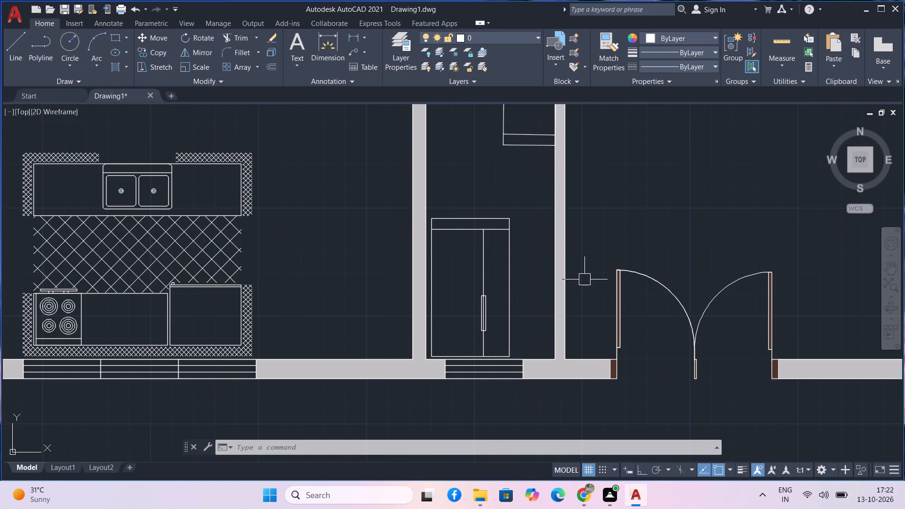
Start a new solid hatch for the living room sofas and set its colour to DIC 352 from the DIC COLOR GUIDE(R) book.
scroll(549, 263, "down", 1)
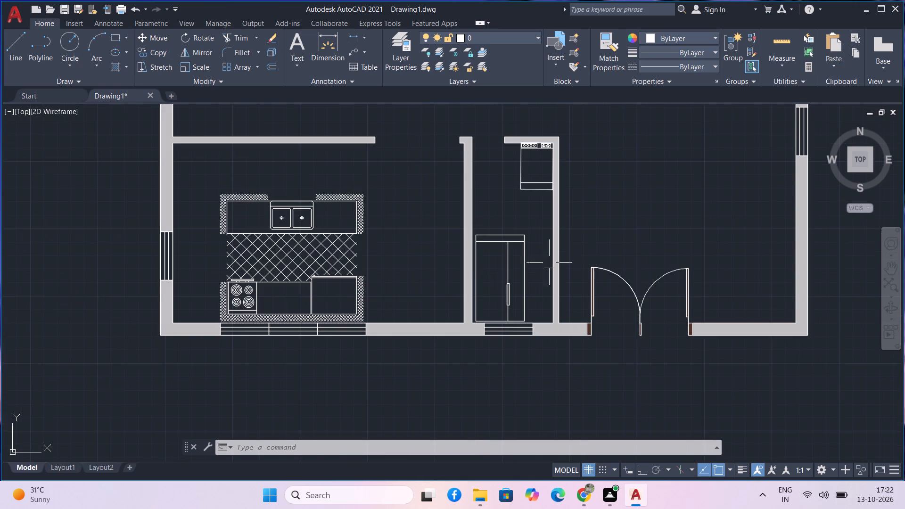
middle_click_drag(416, 286, 423, 314)
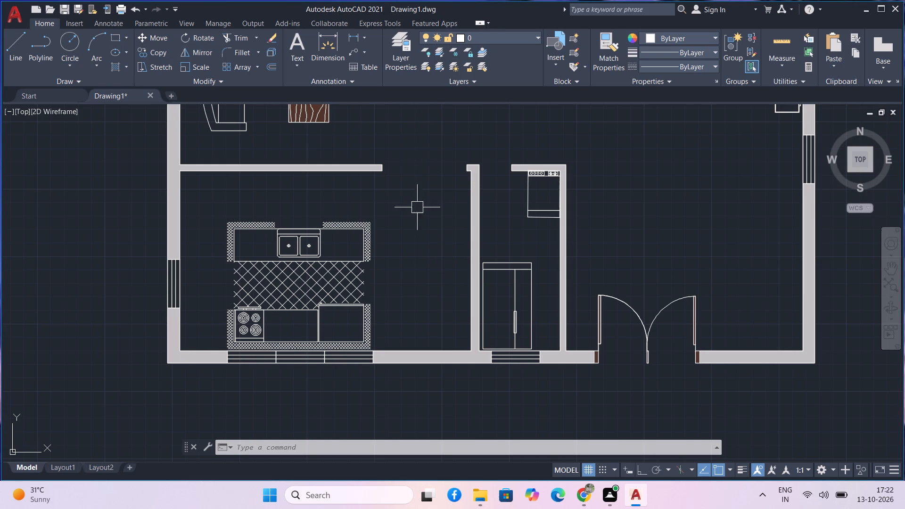
scroll(424, 236, "down", 2)
middle_click_drag(424, 247, 436, 292)
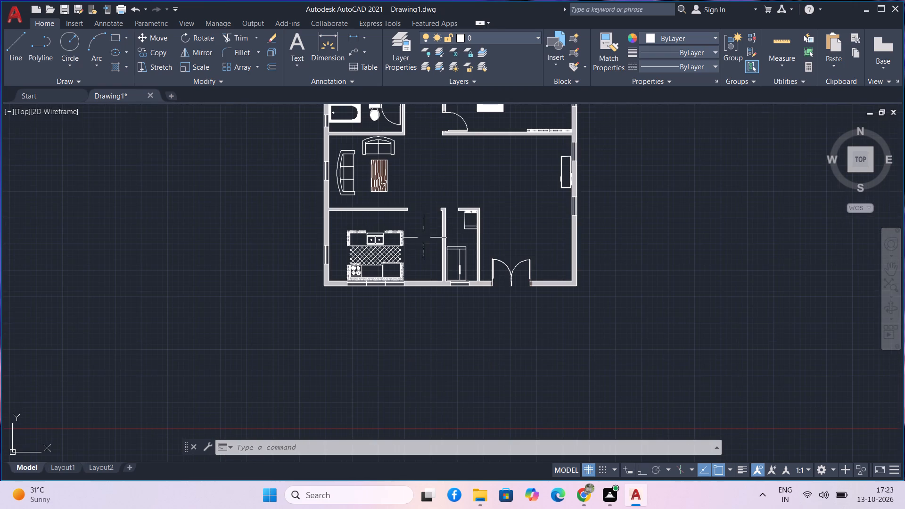
middle_click_drag(436, 292, 434, 386)
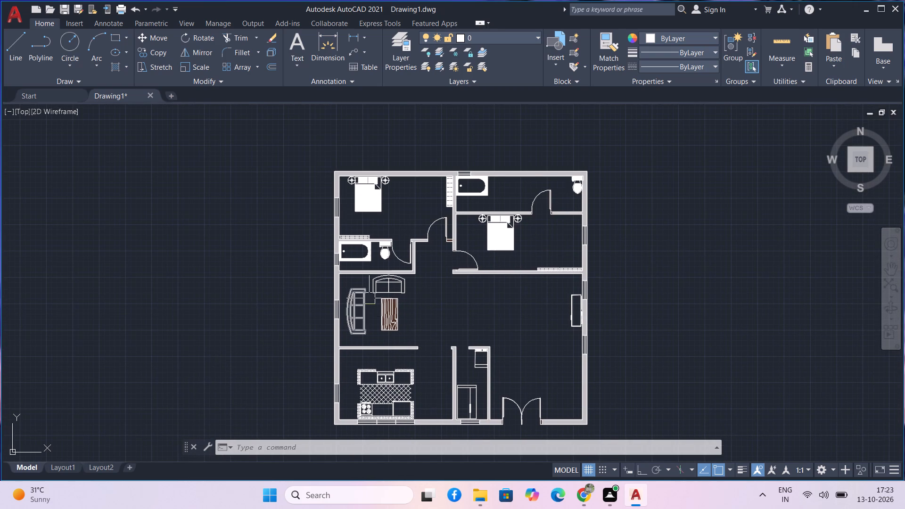
scroll(369, 298, "up", 2)
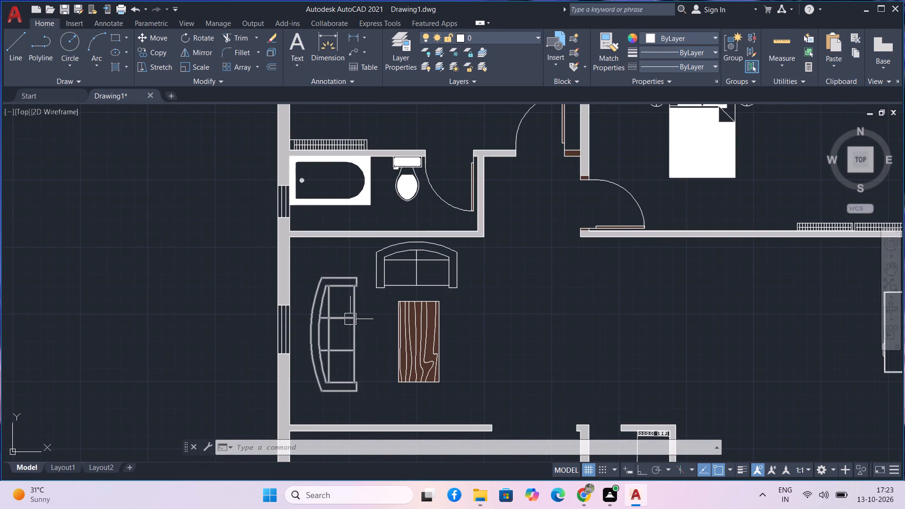
type("h")
key("space")
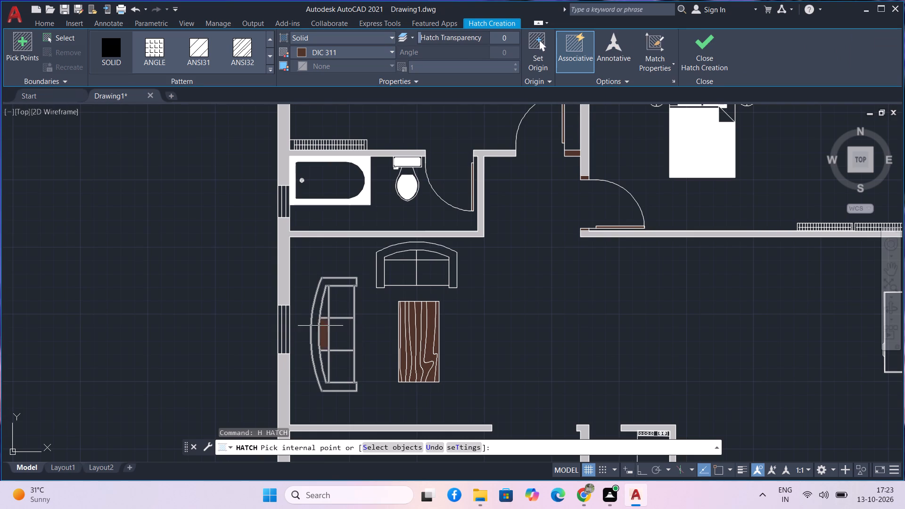
left_click(383, 54)
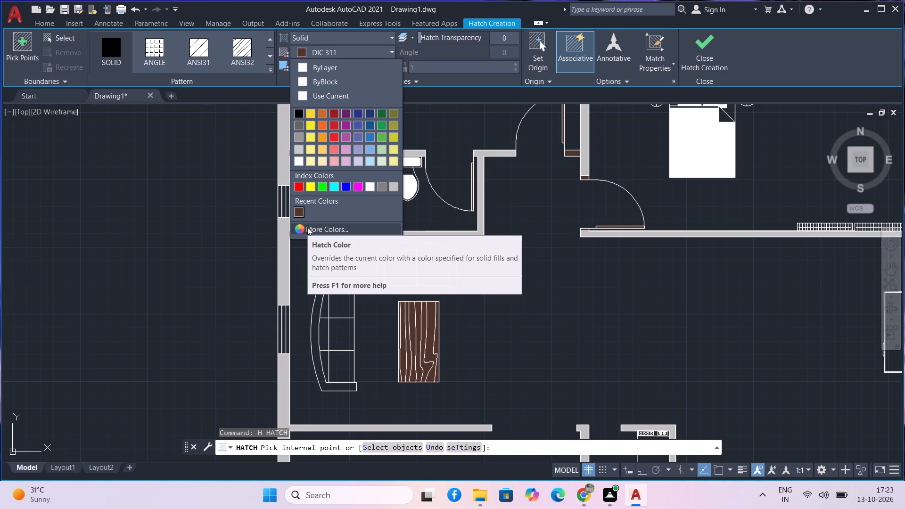
left_click(307, 228)
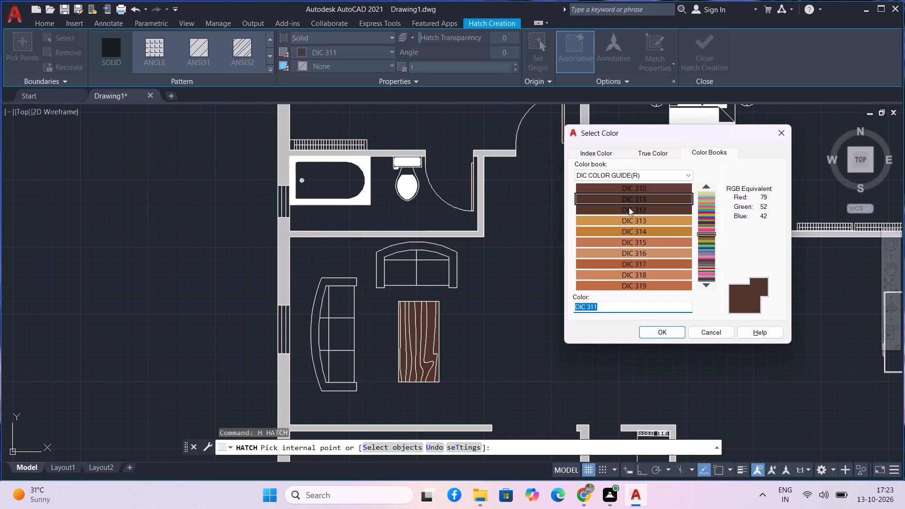
left_click(706, 283)
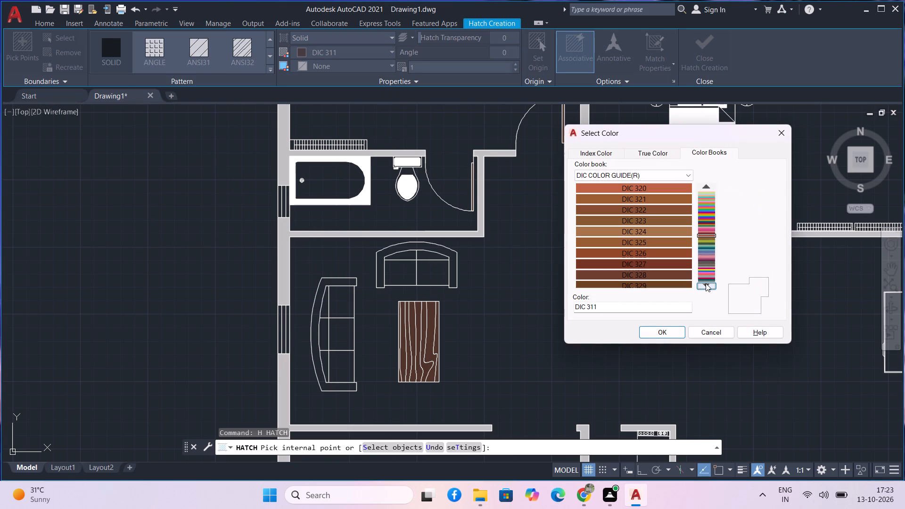
left_click(706, 283)
left_click(706, 283)
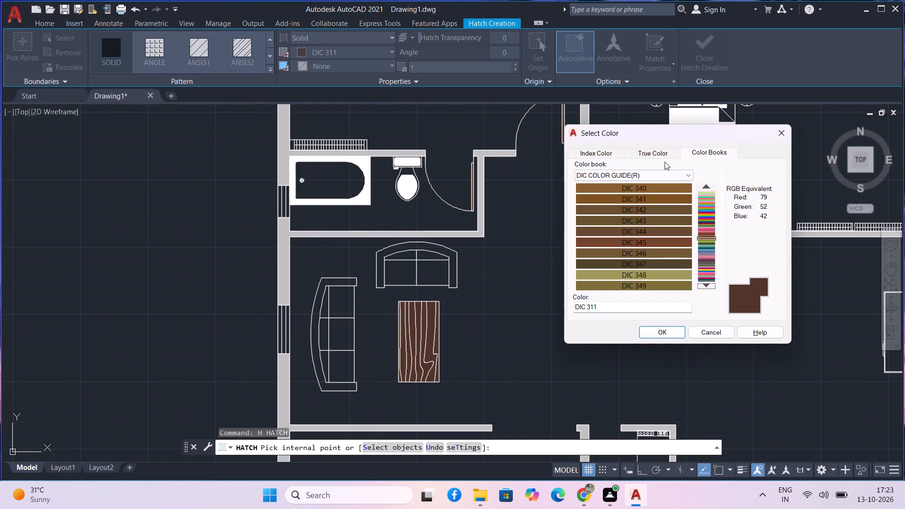
left_click(697, 183)
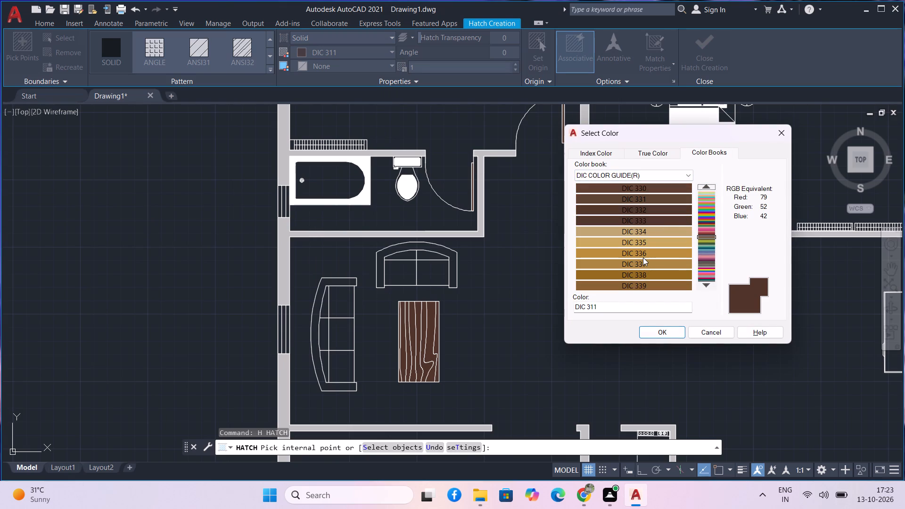
left_click(643, 255)
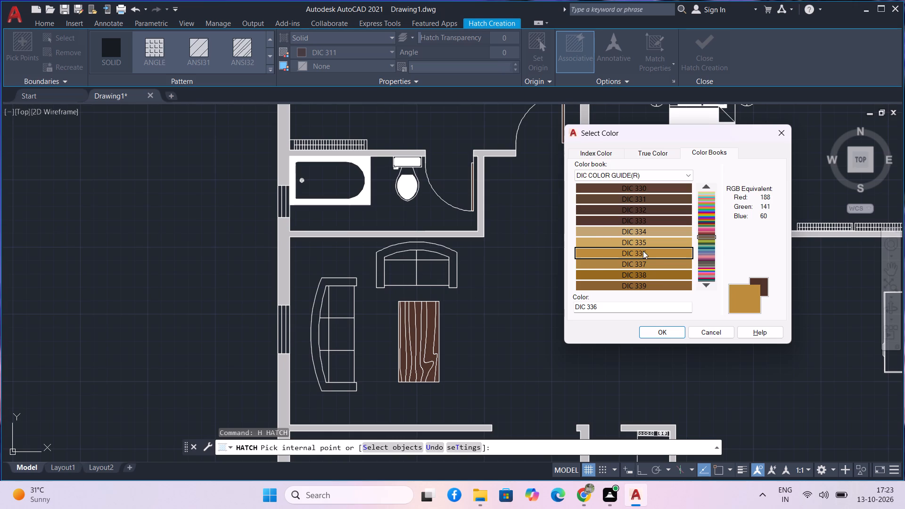
scroll(643, 251, "down", 3)
left_click(699, 285)
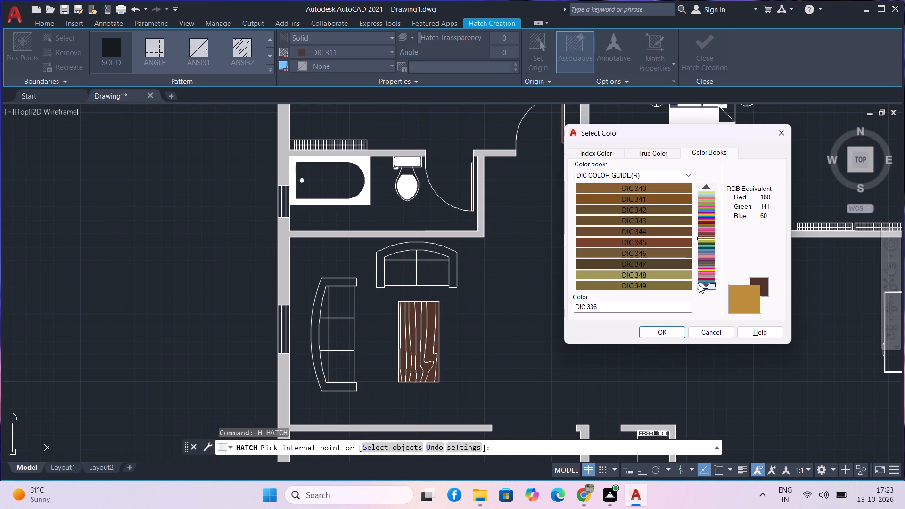
left_click(699, 285)
left_click(699, 285)
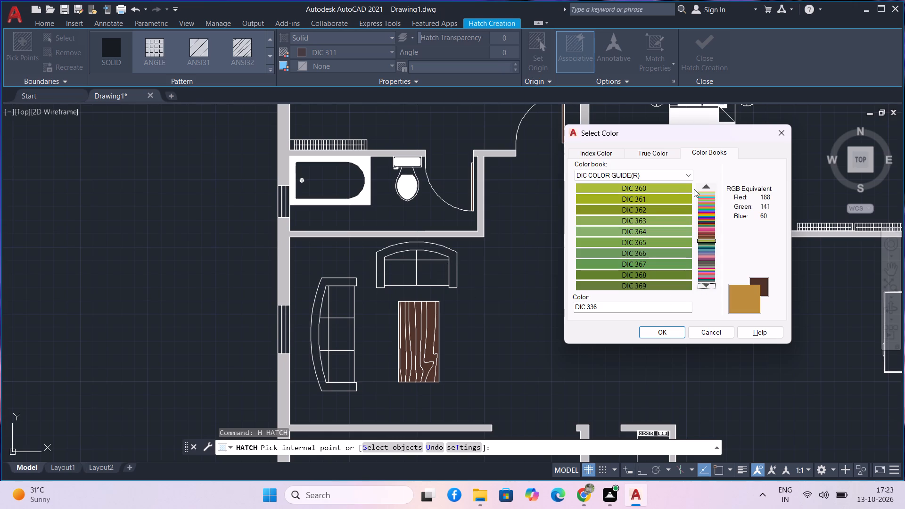
left_click(696, 187)
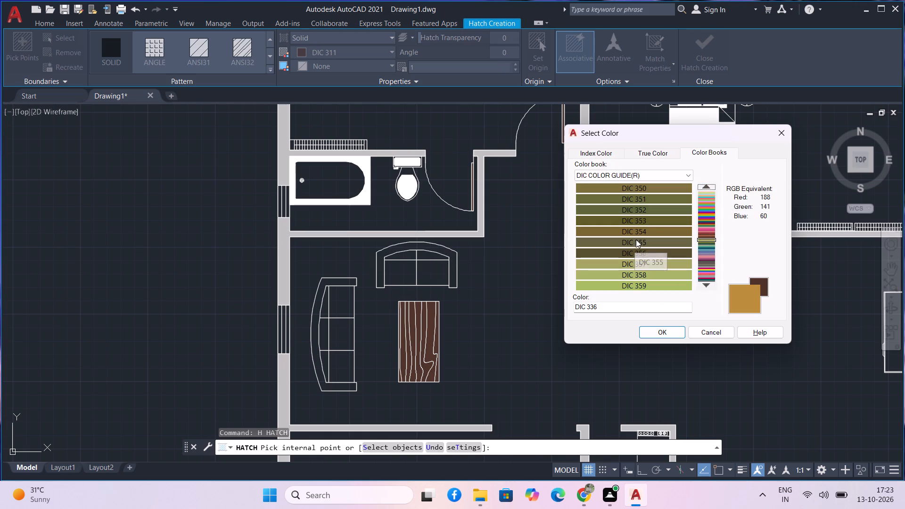
left_click(639, 209)
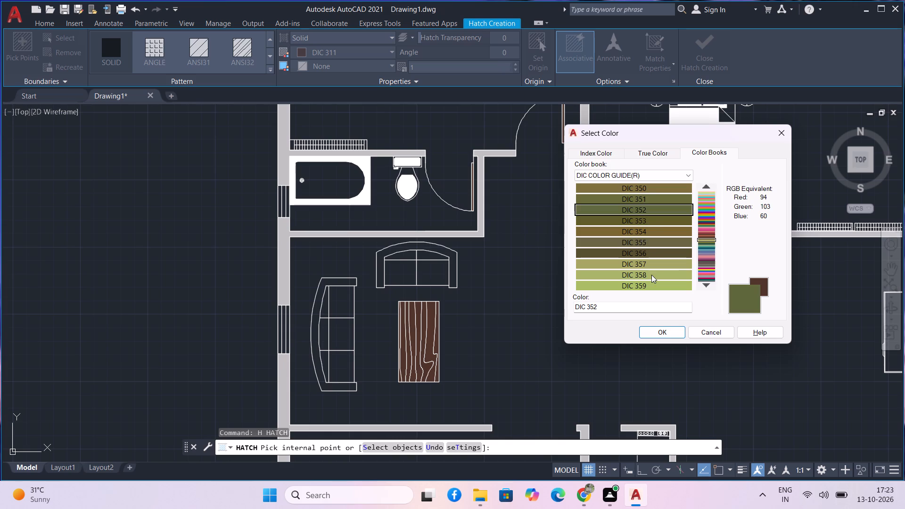
left_click(674, 337)
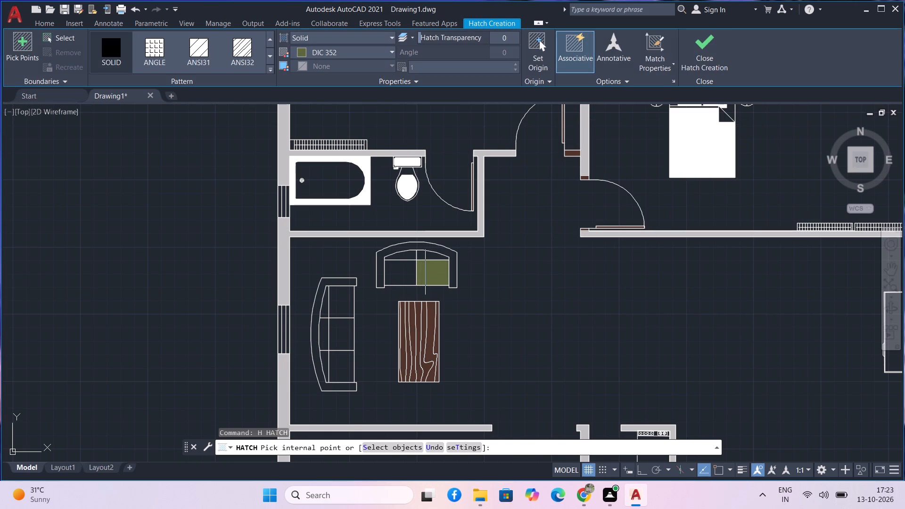
Fill the two-seat sofa above the coffee table, including its seats, backrest cushions and outer frame, with solid DIC 352.
left_click(425, 272)
left_click(407, 271)
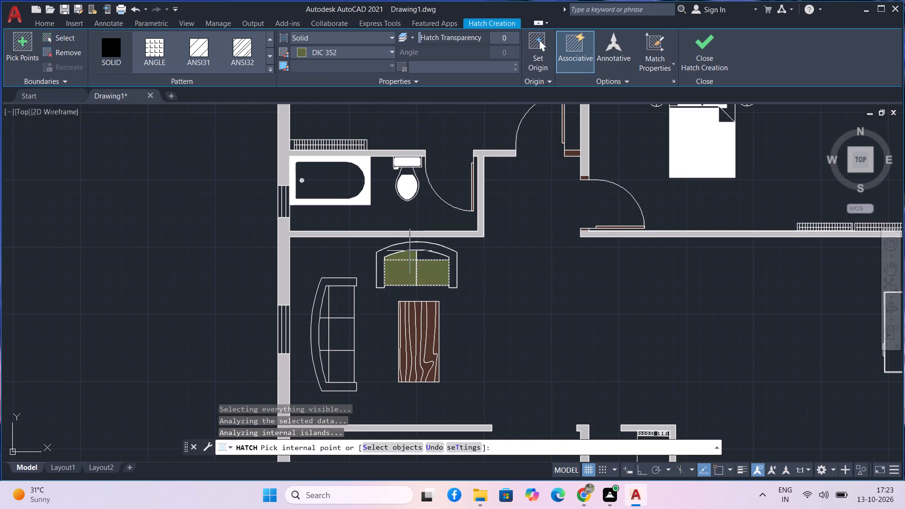
scroll(410, 251, "up", 4)
left_click(415, 273)
left_click(458, 268)
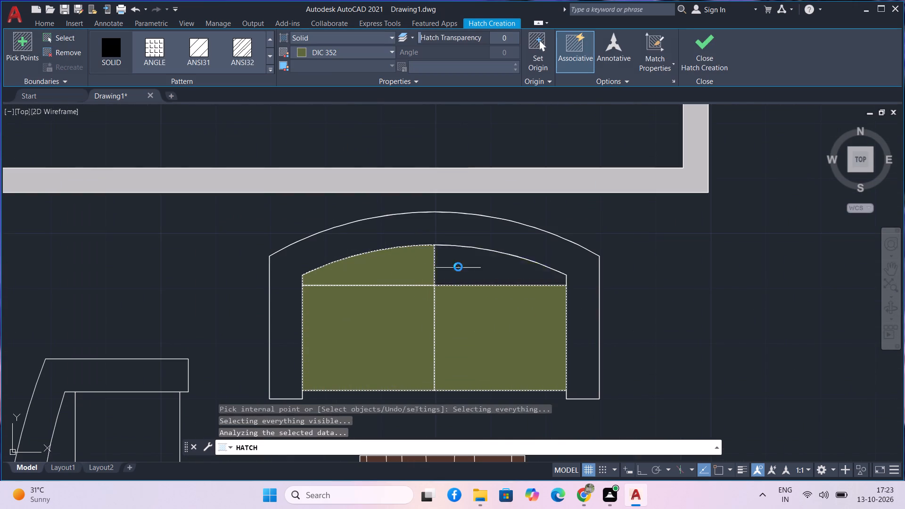
left_click(458, 235)
scroll(307, 312, "down", 3)
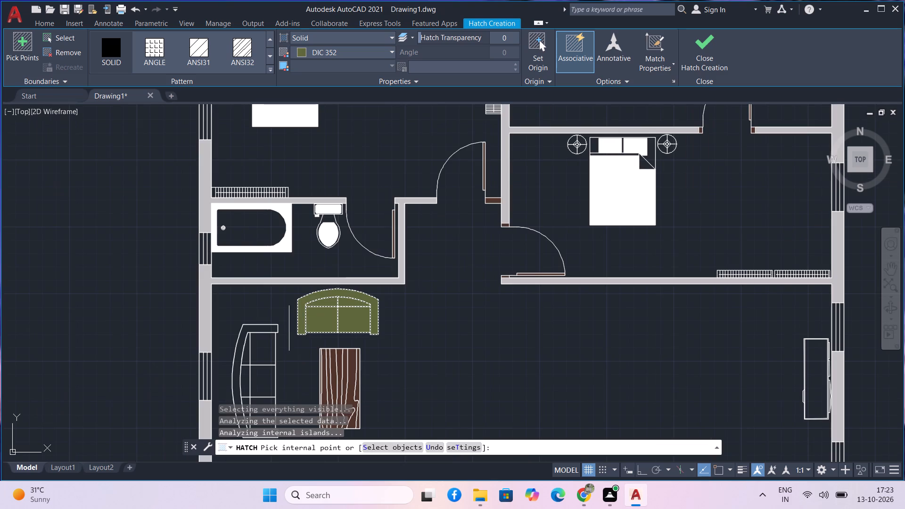
middle_click_drag(274, 338, 294, 232)
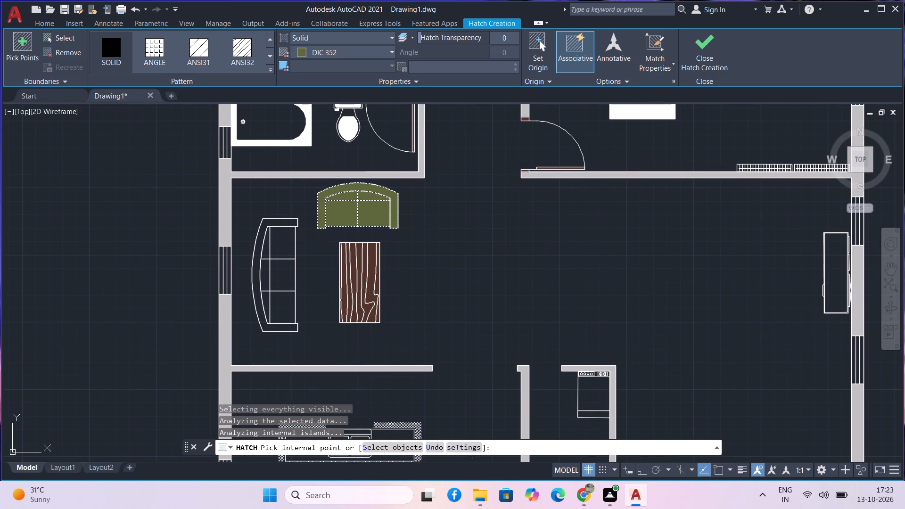
Fill the three-seat sofa beside the coffee table, including its seats, backrest cushions and outer frame, with solid DIC 352 and finish the hatch.
left_click(285, 252)
left_click(286, 279)
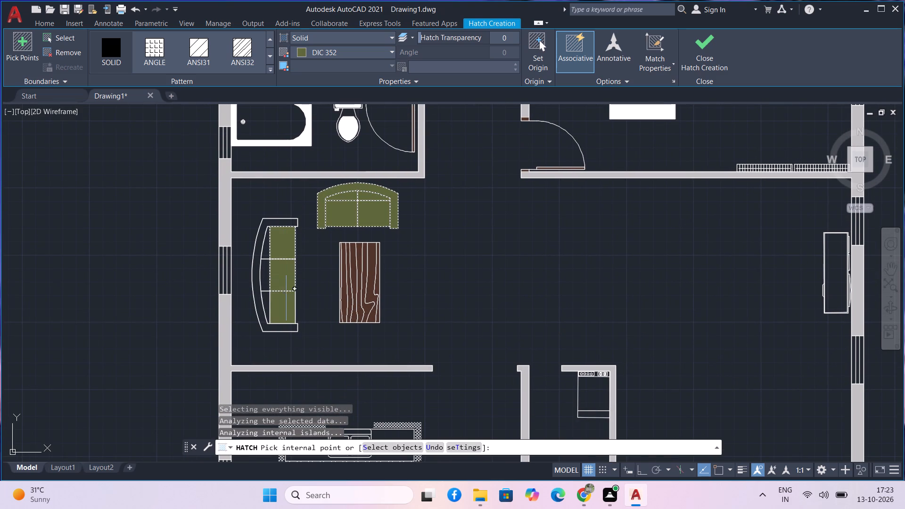
left_click(286, 298)
scroll(258, 296, "up", 3)
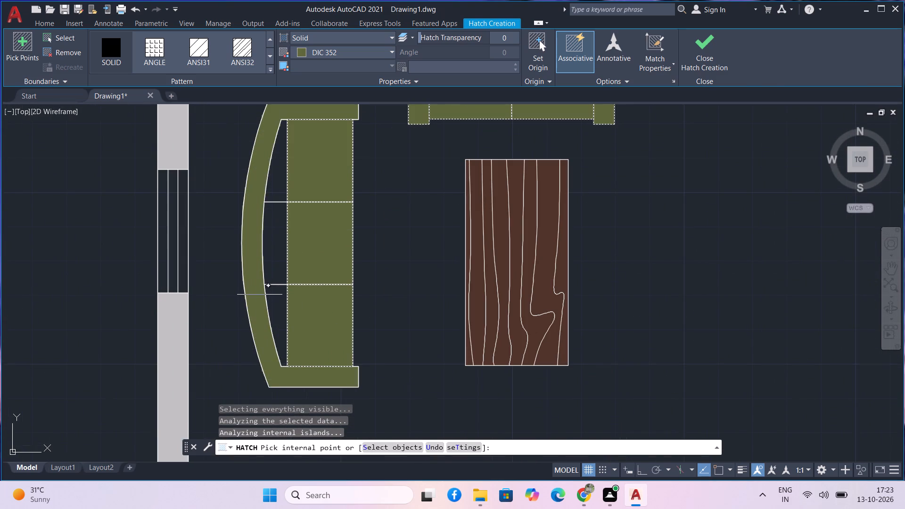
left_click(260, 295)
left_click(270, 277)
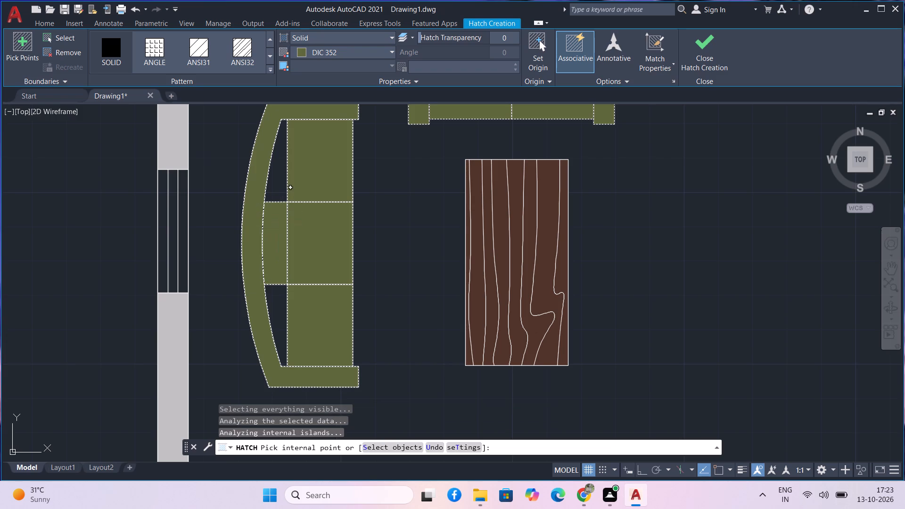
left_click(280, 186)
left_click(274, 292)
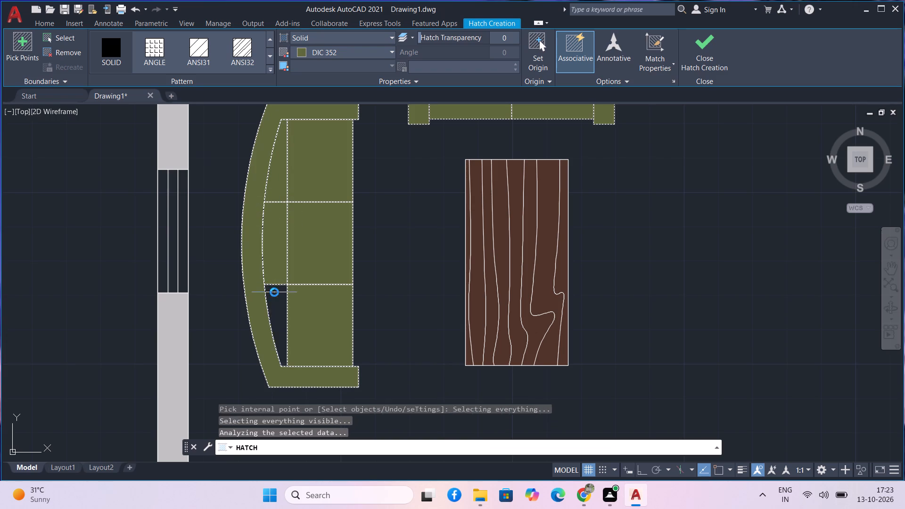
scroll(307, 315, "down", 2)
scroll(351, 318, "down", 1)
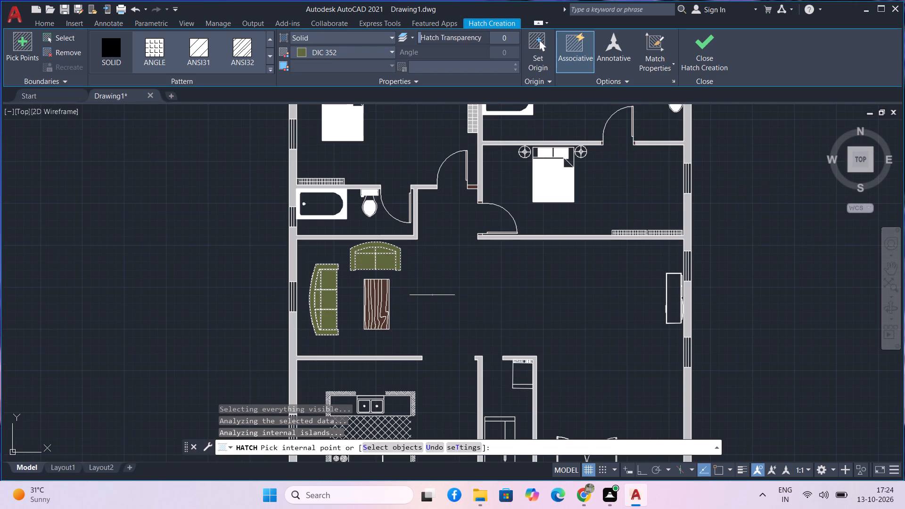
middle_click_drag(434, 295, 353, 309)
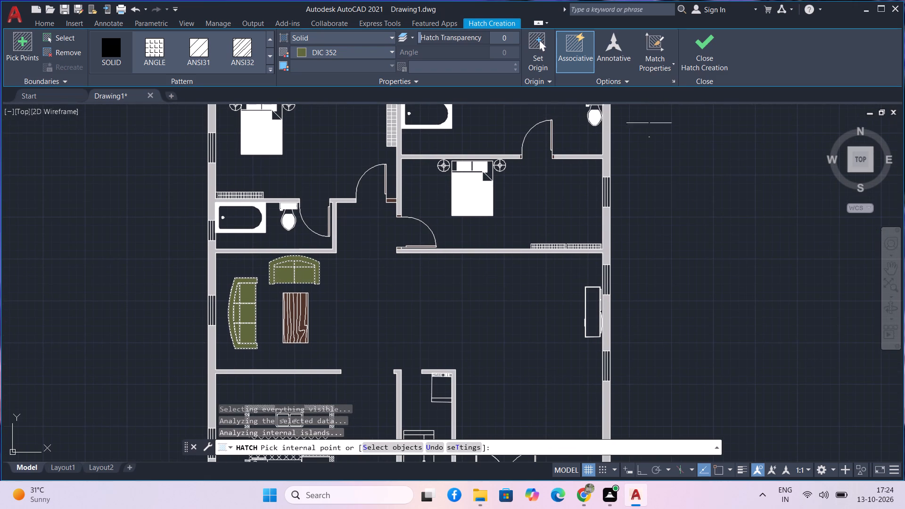
left_click(706, 46)
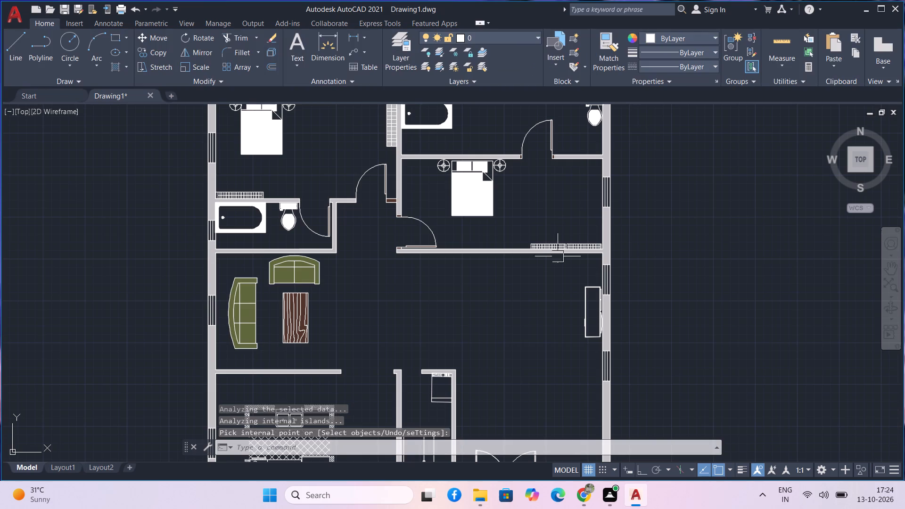
Start a solid ByLayer hatch and fill the four outer quadrants and centre circle of the round bedside table right of the top-left bedroom's bed.
middle_click_drag(493, 328, 517, 277)
scroll(499, 289, "down", 1)
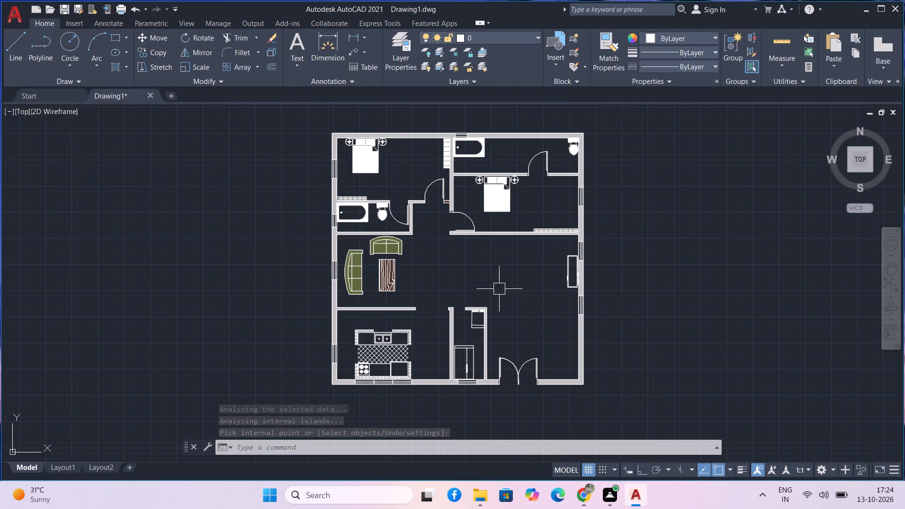
scroll(396, 181, "down", 1)
middle_click_drag(396, 181, 397, 241)
scroll(398, 219, "up", 4)
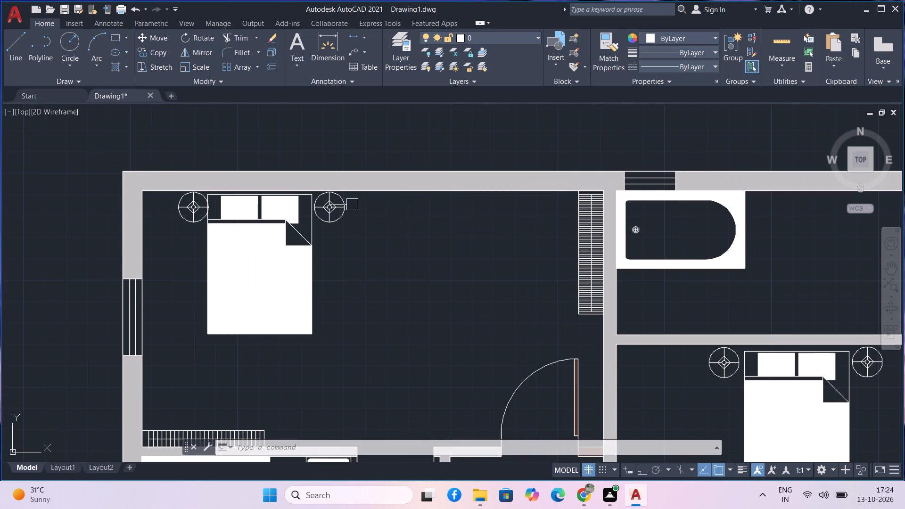
middle_click_drag(349, 205, 394, 268)
scroll(387, 263, "up", 3)
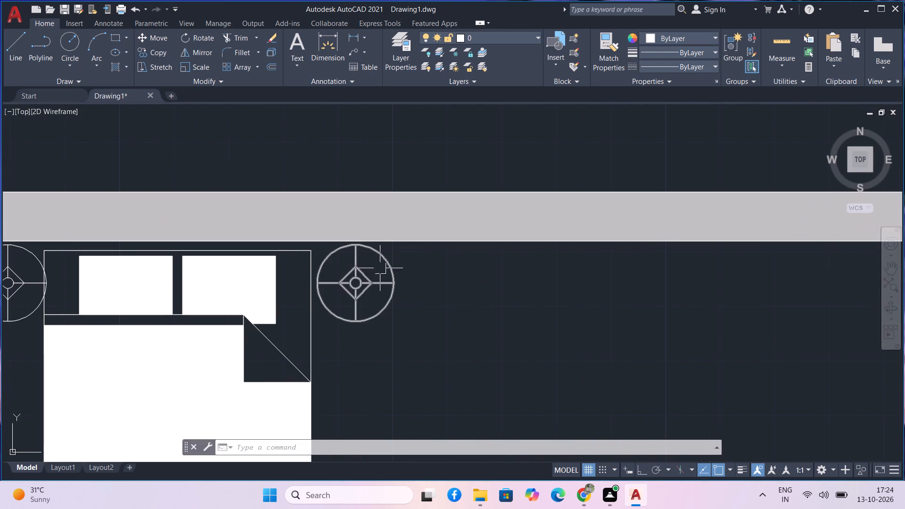
type("h")
key("space")
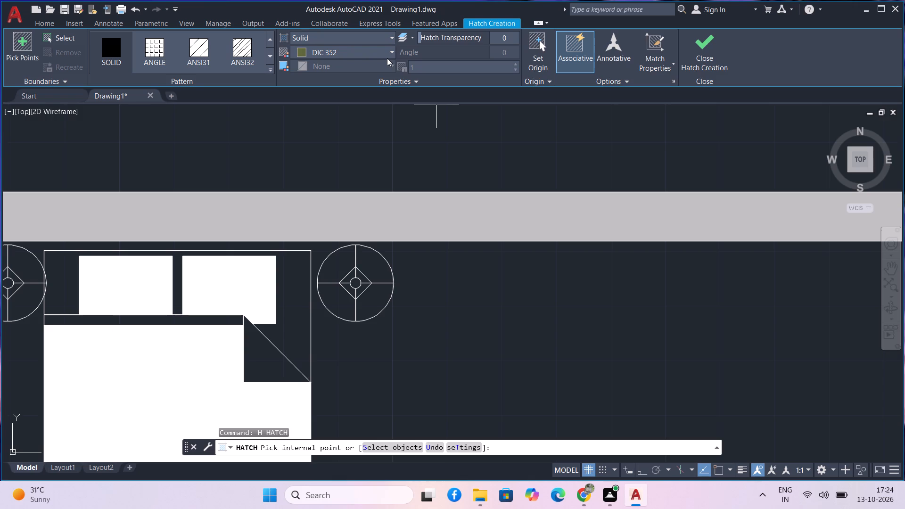
left_click(390, 51)
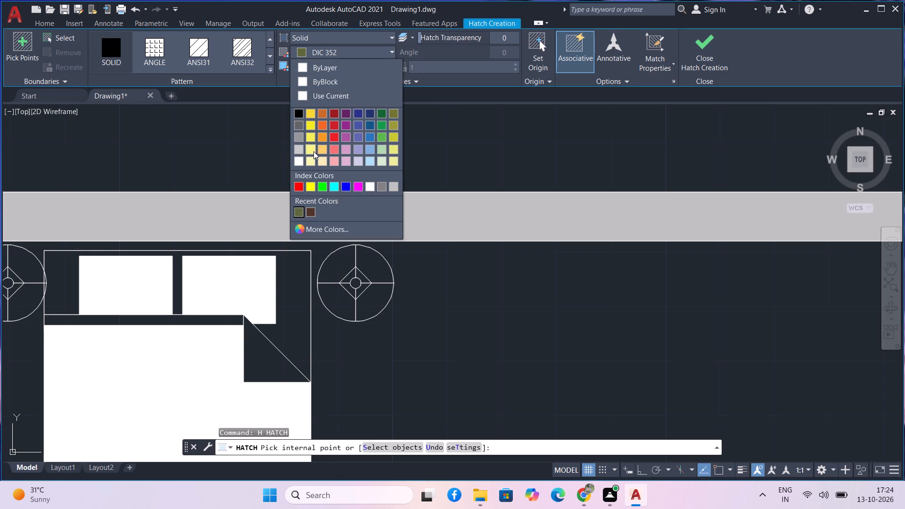
left_click(345, 73)
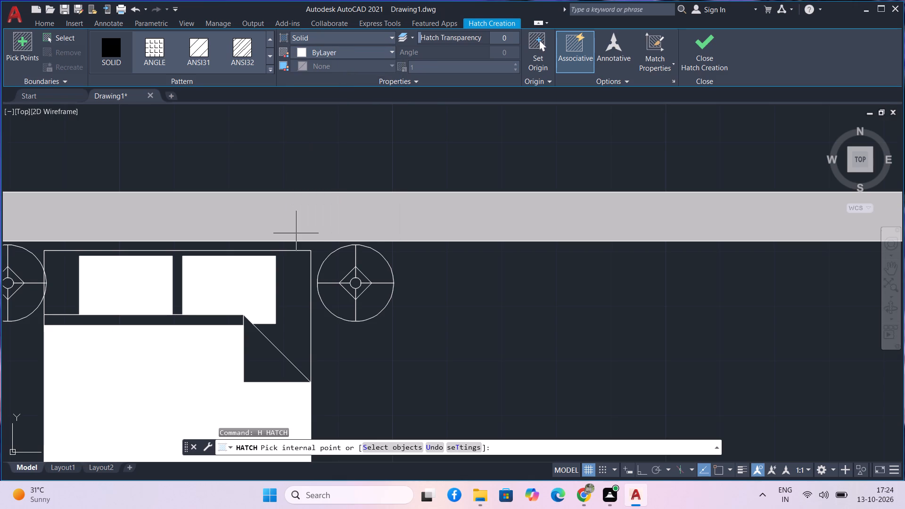
scroll(344, 276, "up", 3)
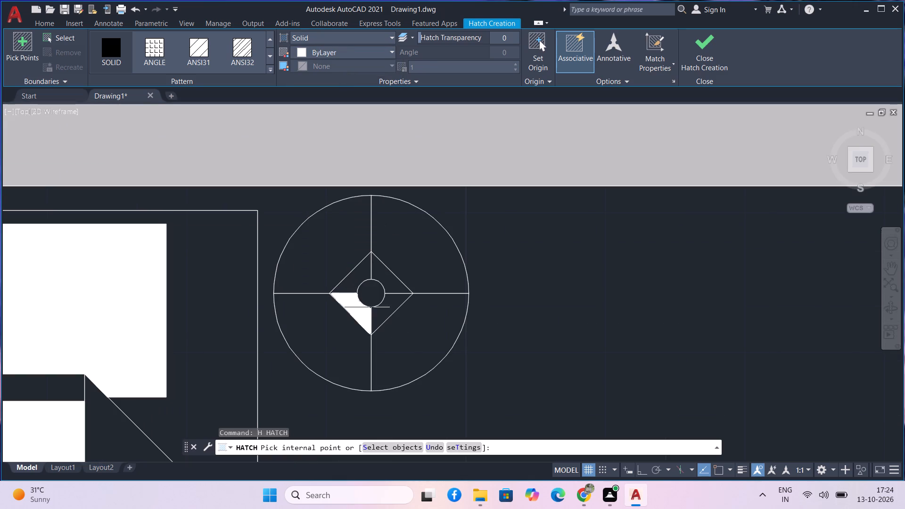
left_click(369, 301)
left_click(409, 259)
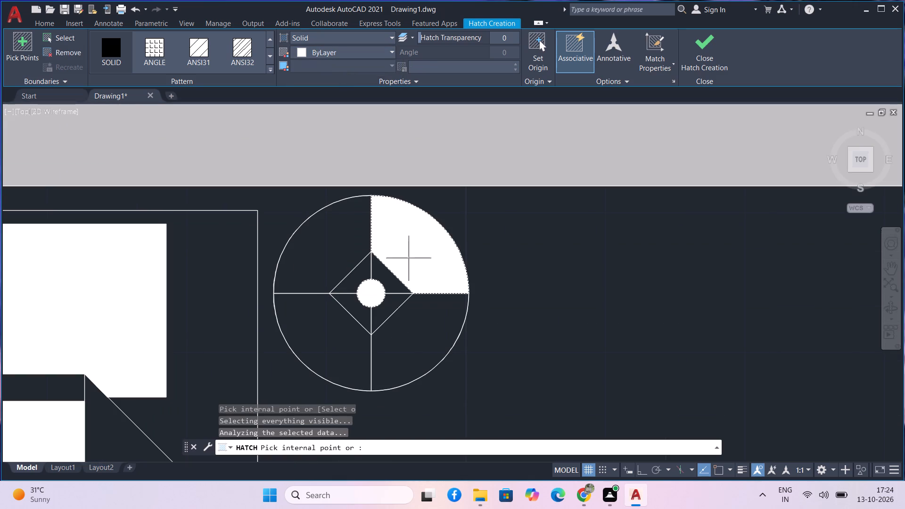
left_click(407, 330)
left_click(329, 340)
left_click(327, 263)
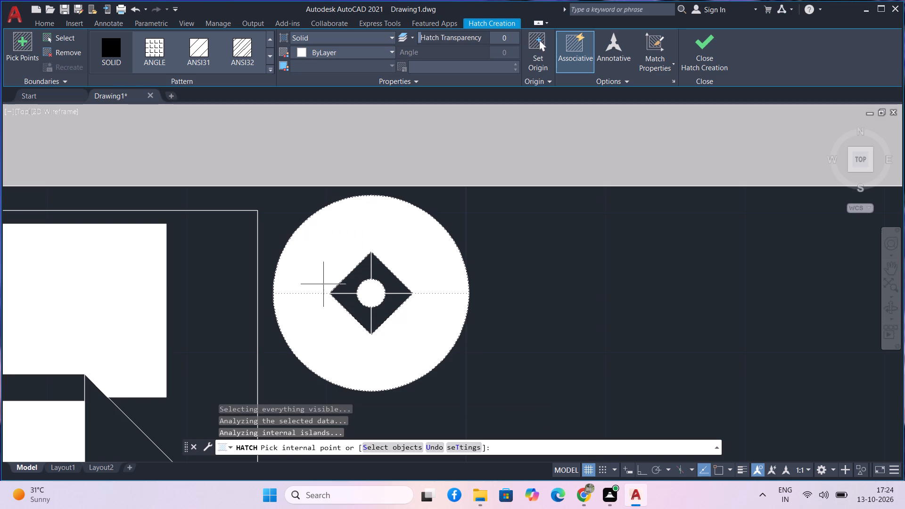
Fill the outer quadrants and centre circle of the round bedside table left of the same bed with solid ByLayer, leaving its diamond unfilled.
scroll(322, 297, "down", 2)
middle_click_drag(21, 312, 31, 315)
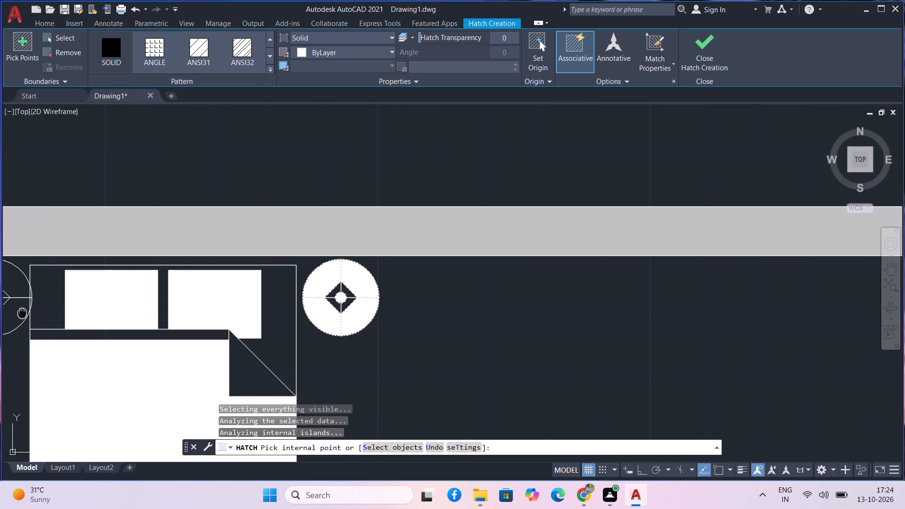
middle_click_drag(31, 315, 133, 320)
left_click(124, 324)
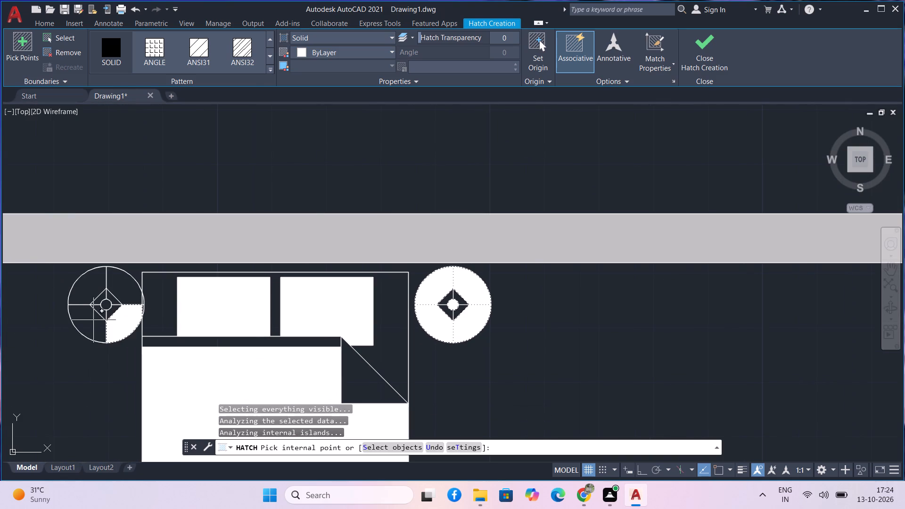
left_click(82, 321)
left_click(80, 288)
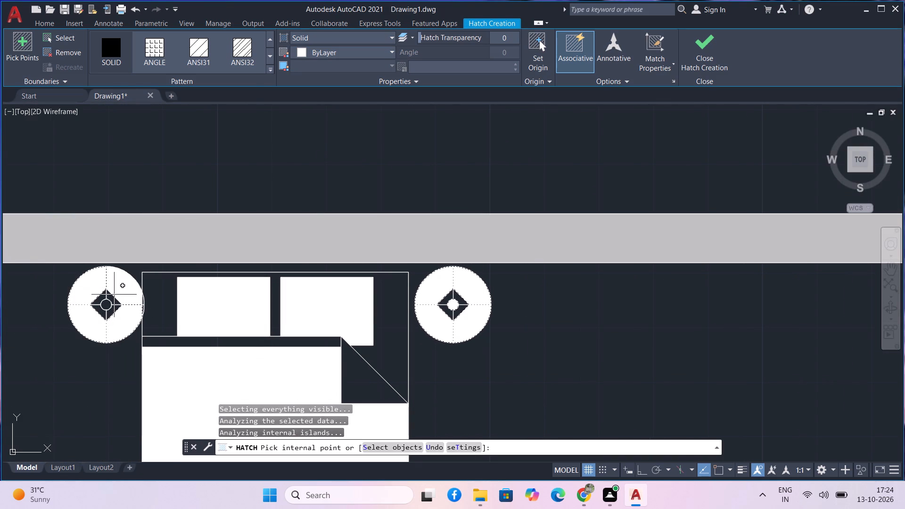
left_click(114, 295)
left_click(108, 304)
Fill the outer quadrants and centre circle of the round bedside table right of the second bedroom's bed with solid ByLayer.
scroll(113, 303, "down", 2)
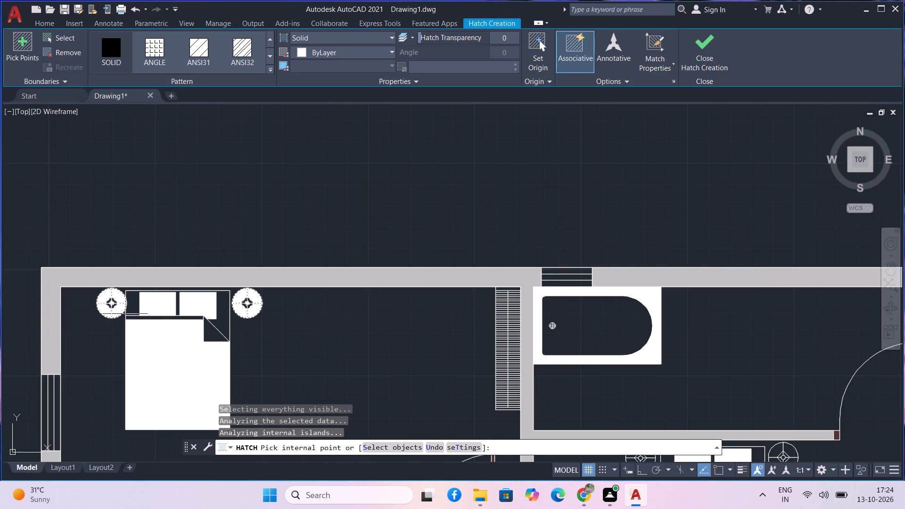
scroll(179, 325, "down", 1)
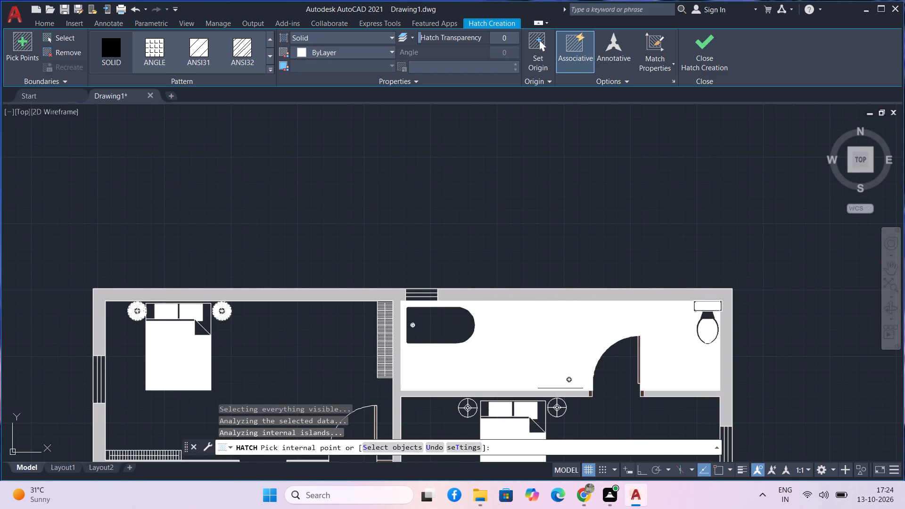
middle_click_drag(593, 388, 553, 274)
scroll(512, 299, "up", 3)
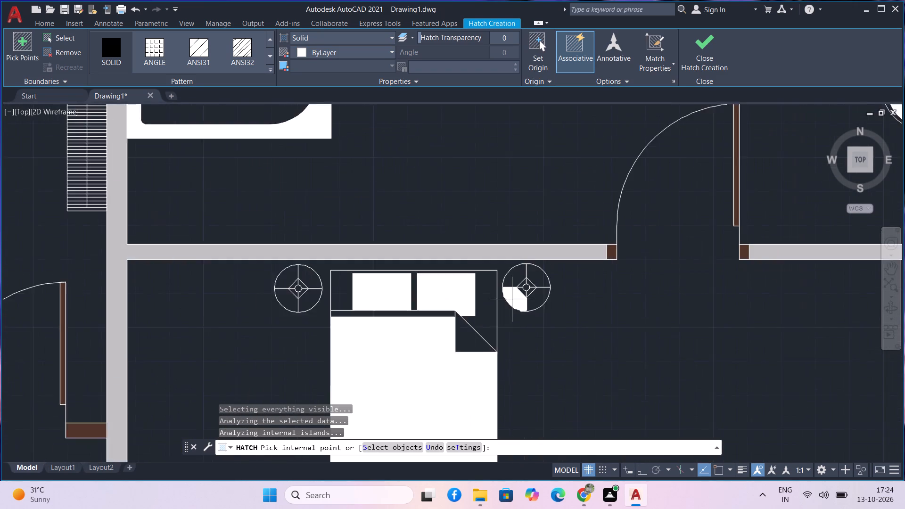
scroll(514, 299, "up", 2)
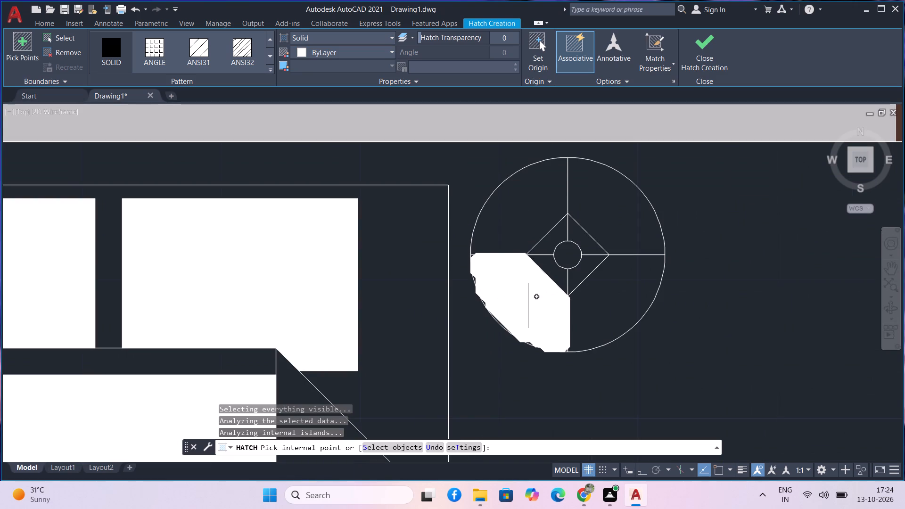
left_click(528, 305)
left_click(586, 295)
left_click(619, 231)
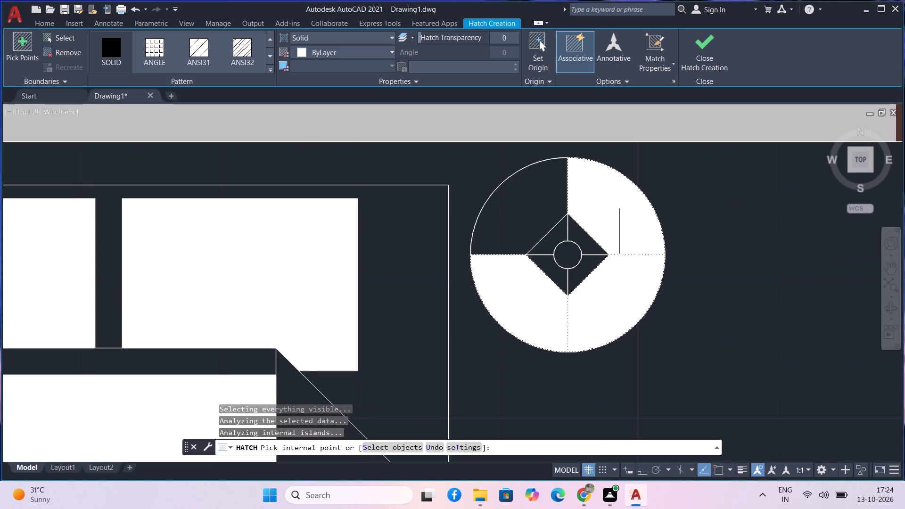
left_click(515, 226)
left_click(566, 249)
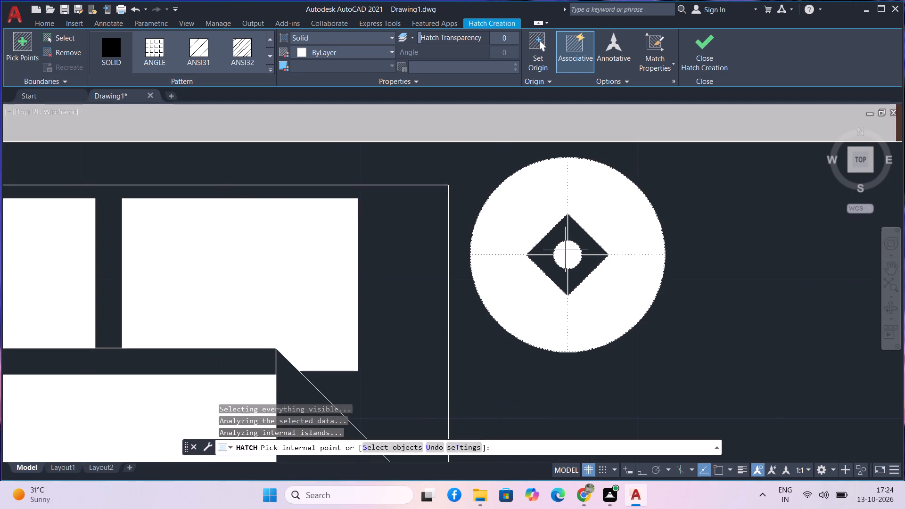
Fill the outer quadrants and centre circle of the bedside table left of the second bedroom's bed with solid ByLayer, and finish the hatch.
scroll(467, 256, "down", 2)
scroll(0, 294, "down", 1)
scroll(107, 264, "up", 4)
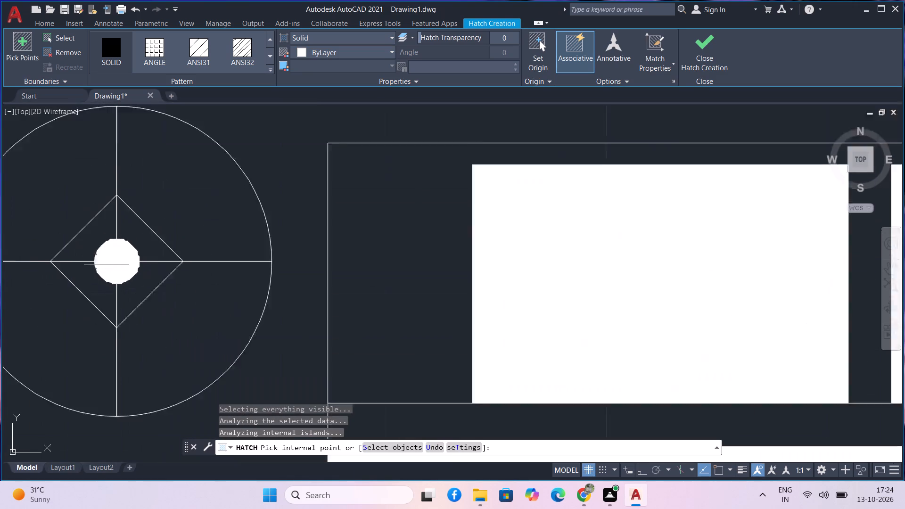
scroll(107, 264, "down", 1)
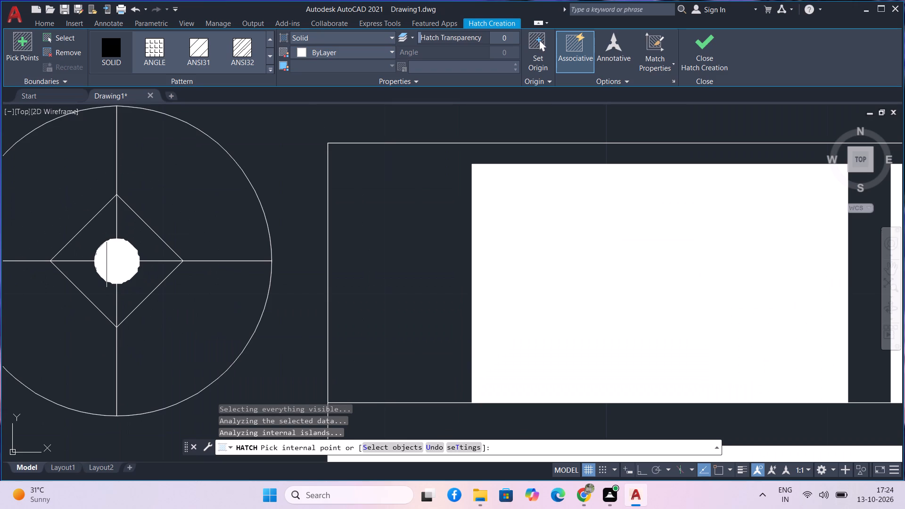
left_click(107, 264)
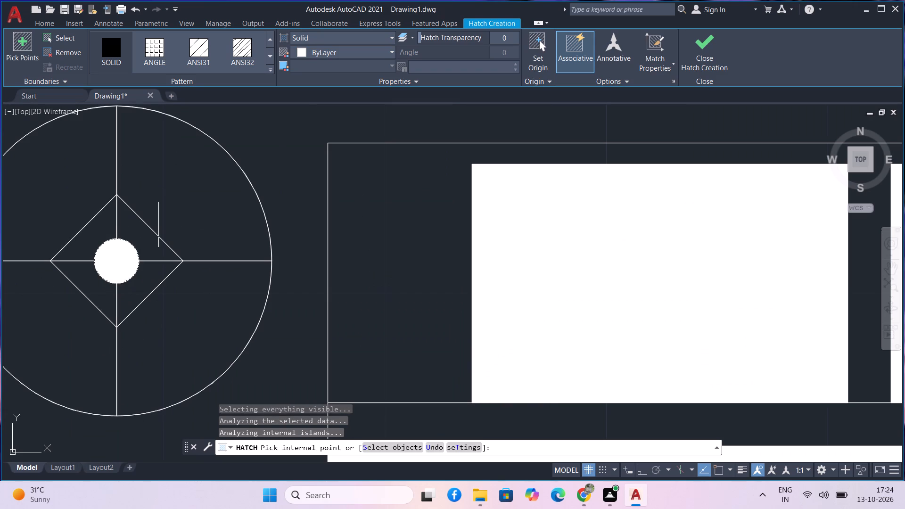
left_click(166, 219)
left_click(164, 319)
left_click(27, 299)
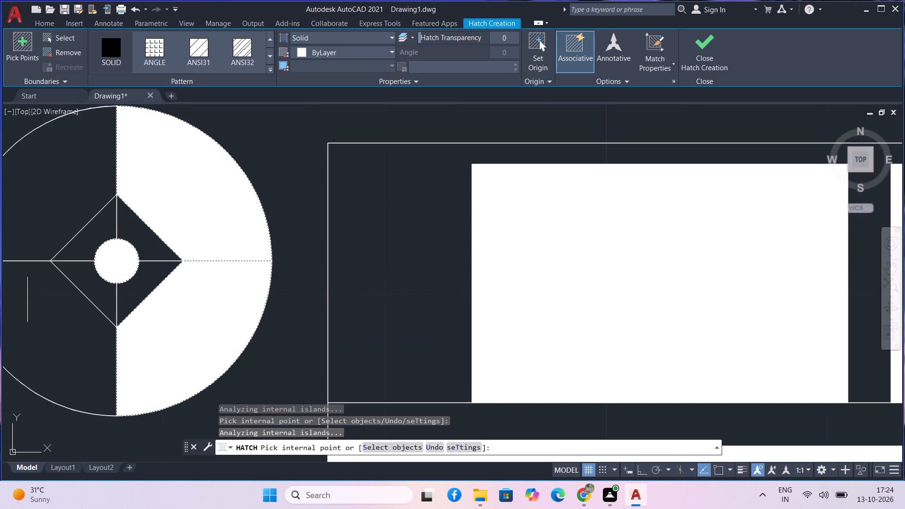
left_click(61, 172)
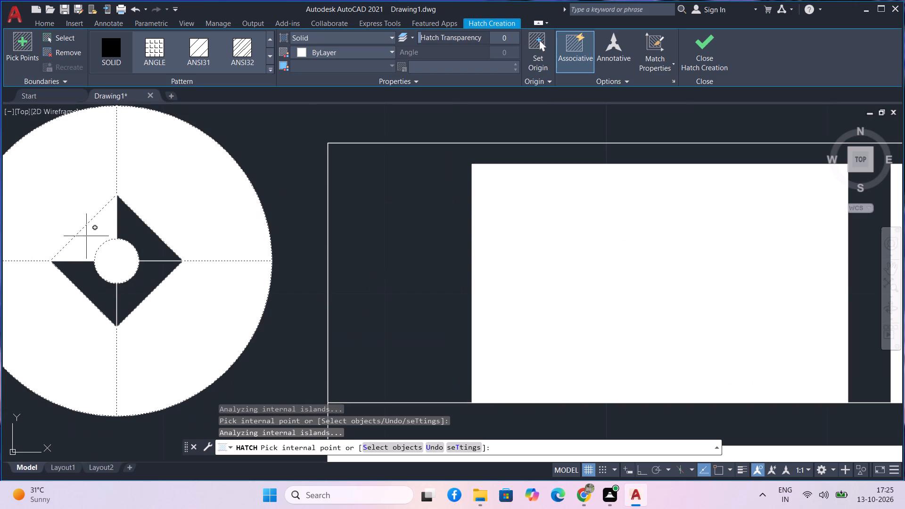
key("space")
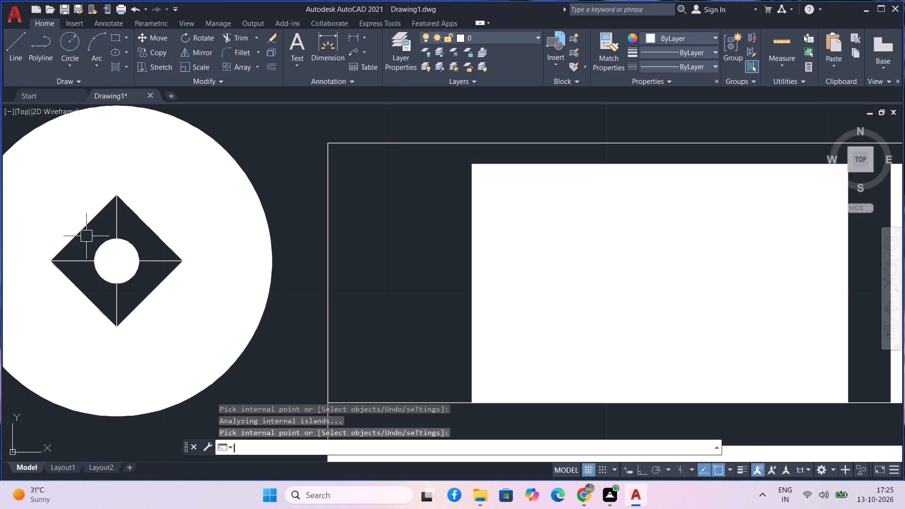
Examine the hatched bedside tables and the surrounding bedrooms, bathrooms and living room of the floor plan.
scroll(86, 236, "down", 1)
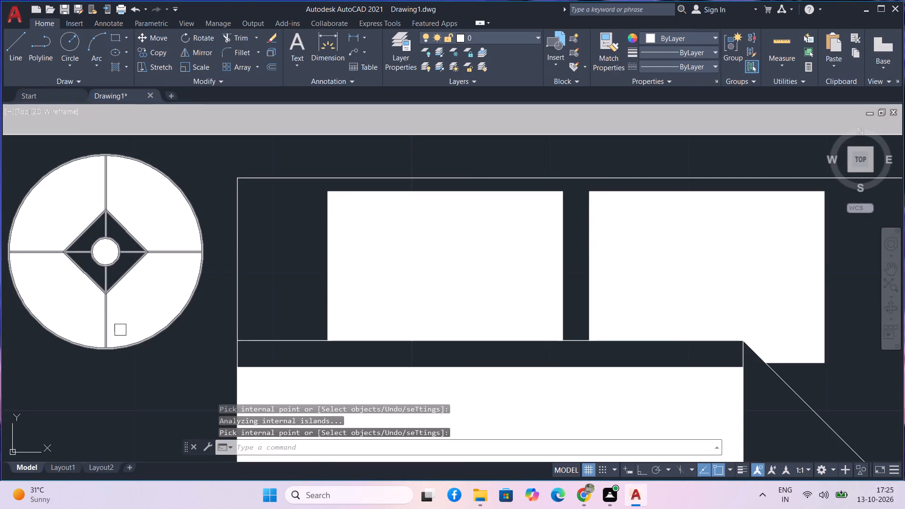
scroll(123, 333, "down", 1)
middle_click_drag(120, 358, 164, 286)
scroll(164, 286, "down", 2)
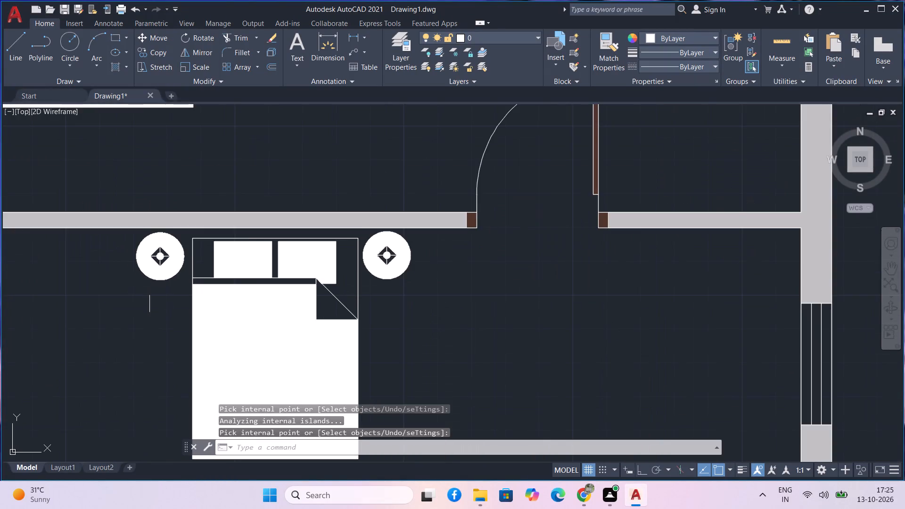
scroll(146, 282, "down", 1)
scroll(149, 336, "down", 1)
middle_click_drag(176, 317, 240, 285)
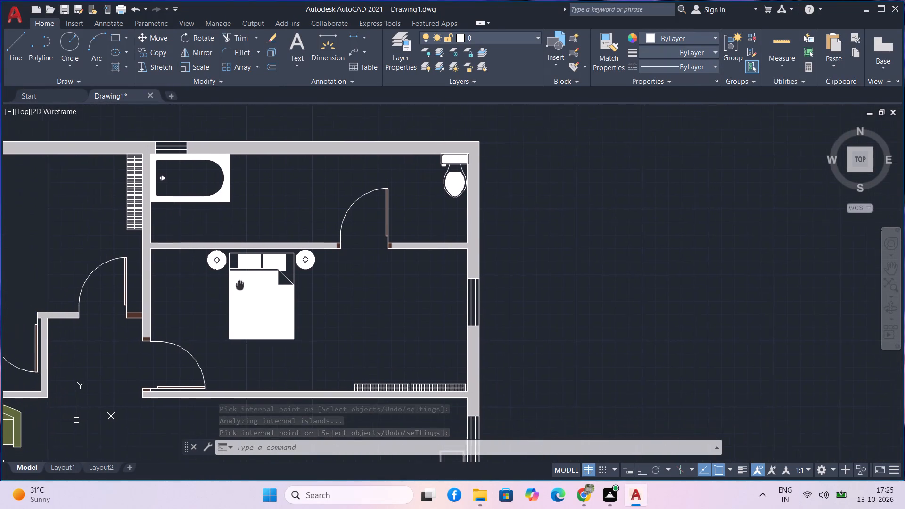
middle_click_drag(240, 285, 244, 282)
scroll(99, 333, "down", 1)
middle_click_drag(96, 339, 172, 297)
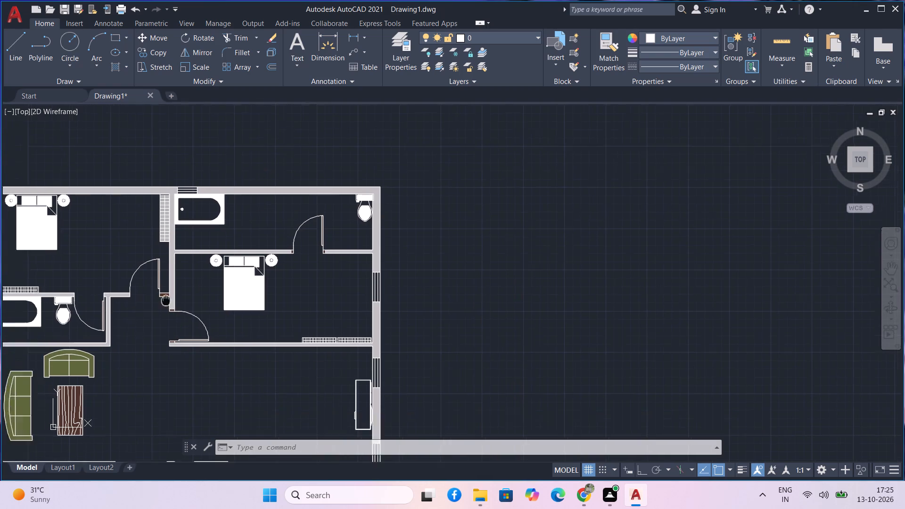
Fill all three strips of the first bedroom's window in the left exterior wall with the blue-yellow GR_SPHER gradient.
middle_click_drag(172, 297, 203, 265)
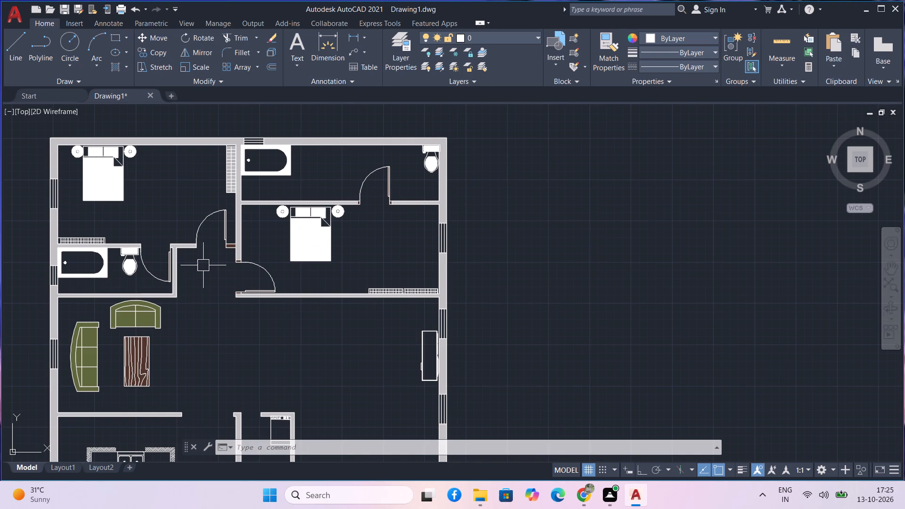
middle_click_drag(213, 344, 197, 262)
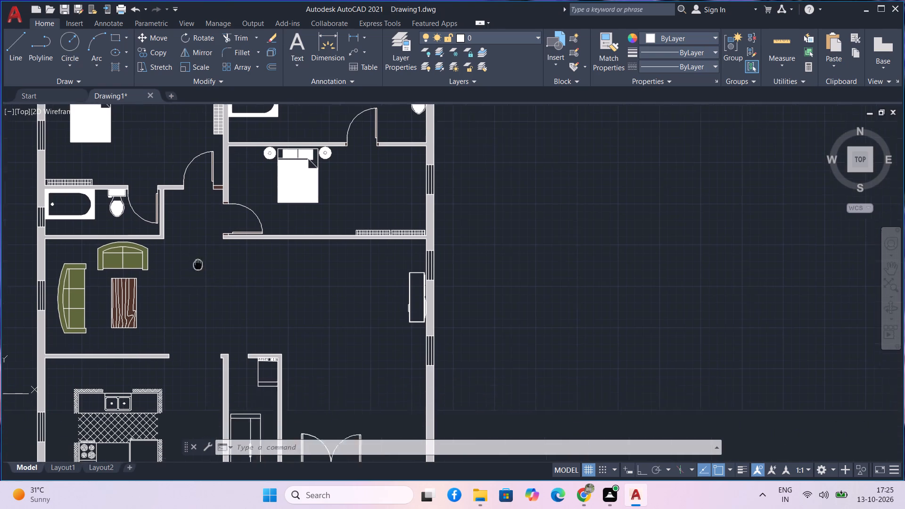
middle_click_drag(197, 262, 197, 255)
middle_click_drag(191, 321, 203, 246)
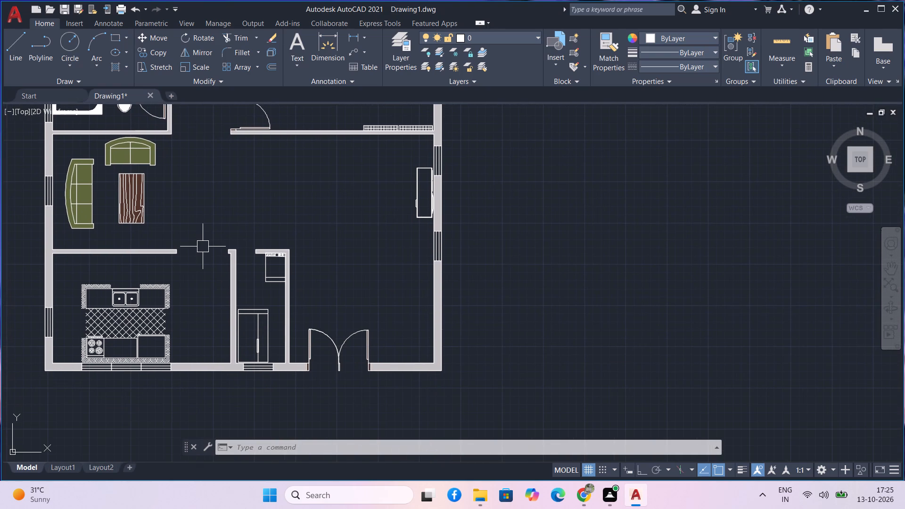
middle_click_drag(203, 246, 203, 310)
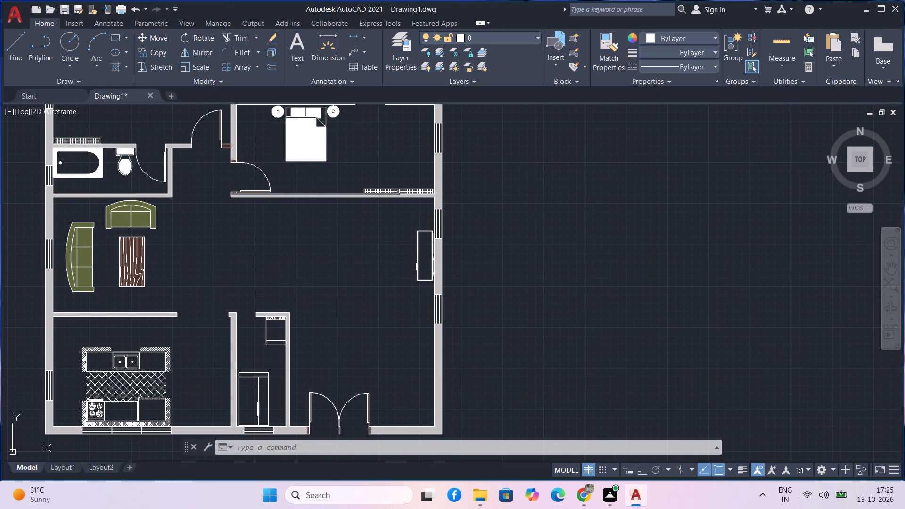
middle_click_drag(290, 226, 284, 234)
type("h")
key("space")
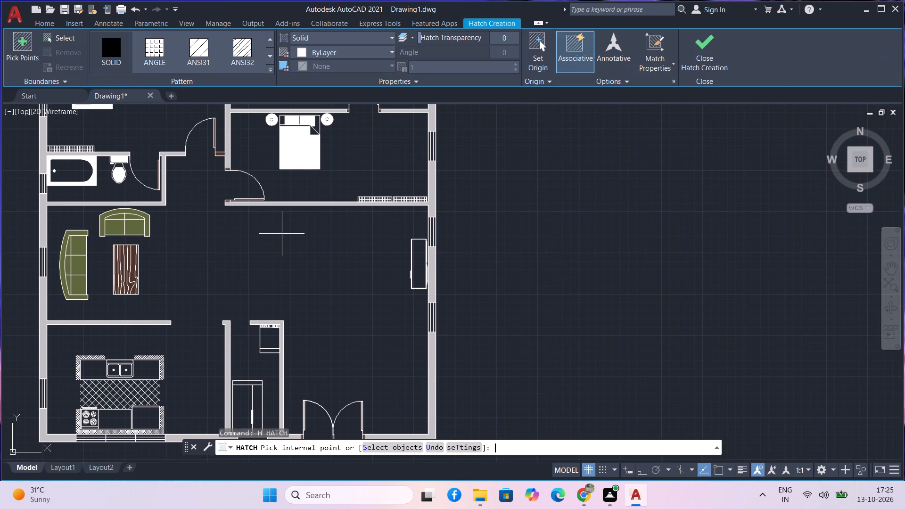
double_click(272, 52)
triple_click(272, 58)
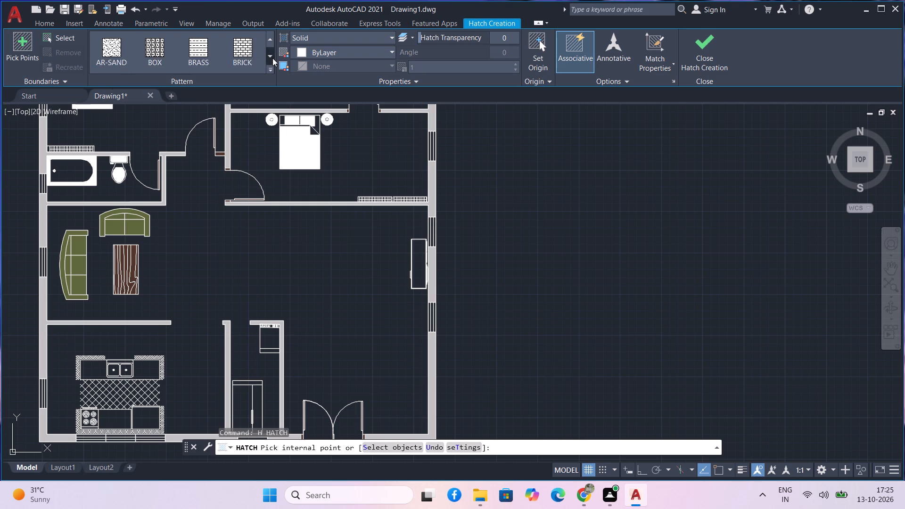
triple_click(272, 58)
double_click(272, 58)
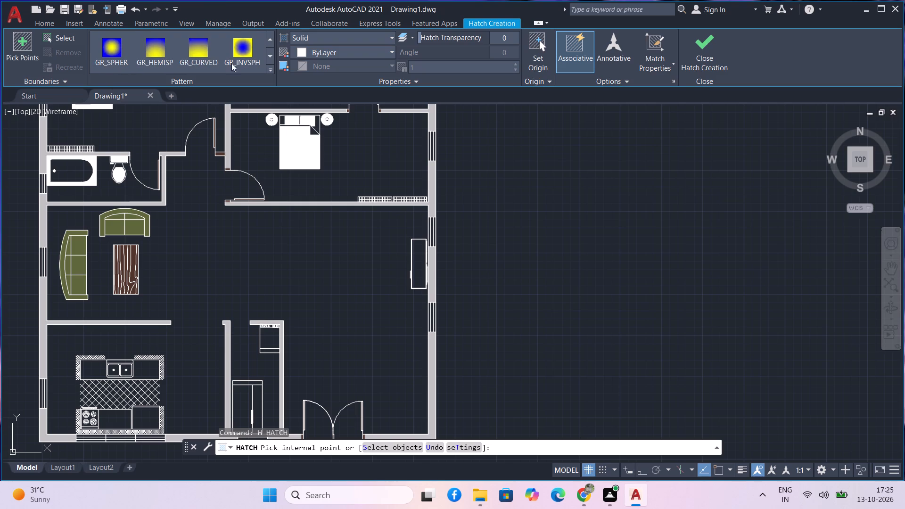
left_click(125, 53)
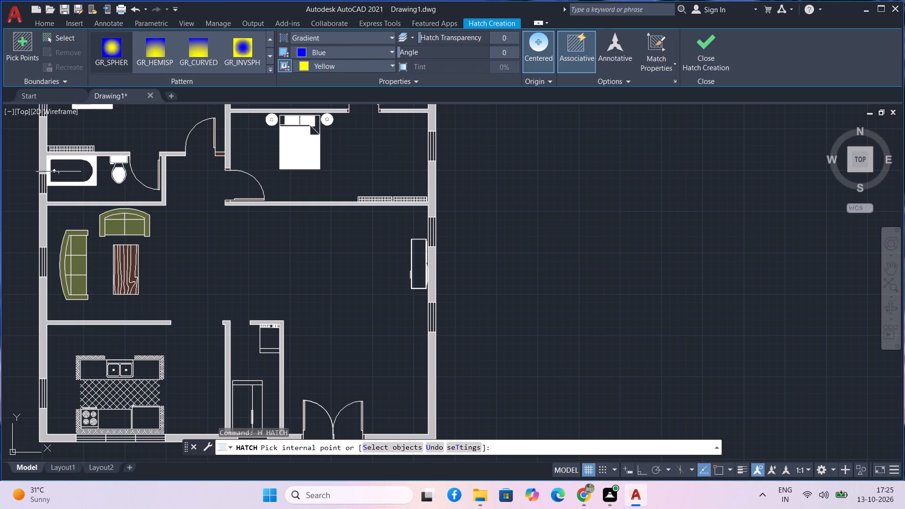
middle_click_drag(109, 122, 135, 293)
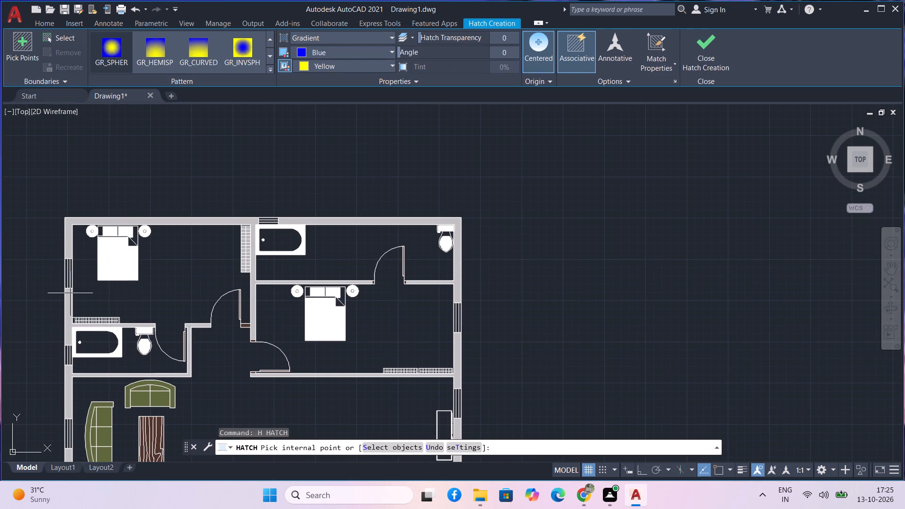
scroll(68, 280, "up", 3)
left_click(68, 270)
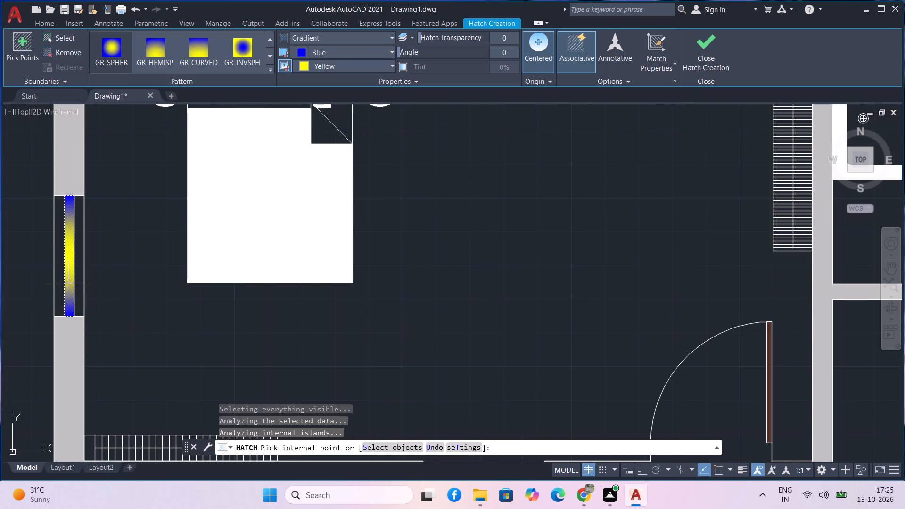
left_click(56, 285)
left_click(77, 275)
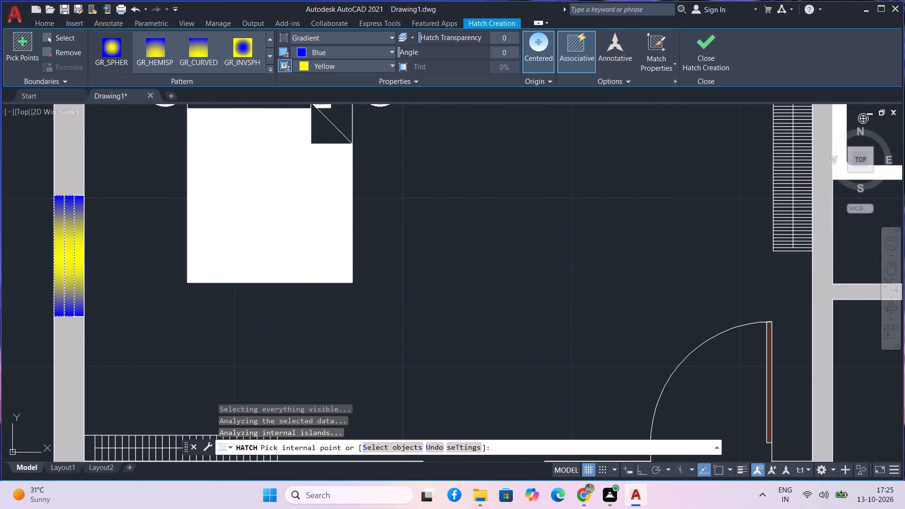
scroll(94, 301, "down", 3)
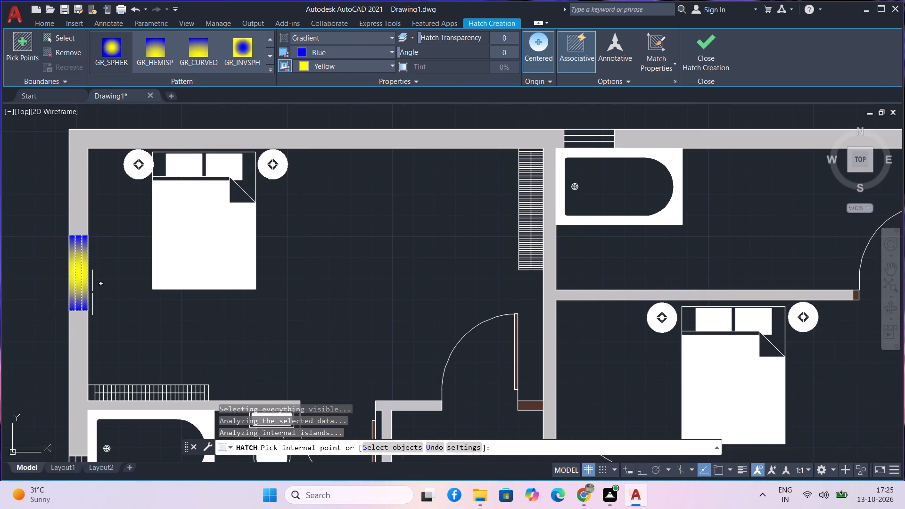
key("space")
Fill all three strips of the window beside the left bathroom's bathtub with the blue-yellow GR_INVSPH gradient.
type("h")
key("space")
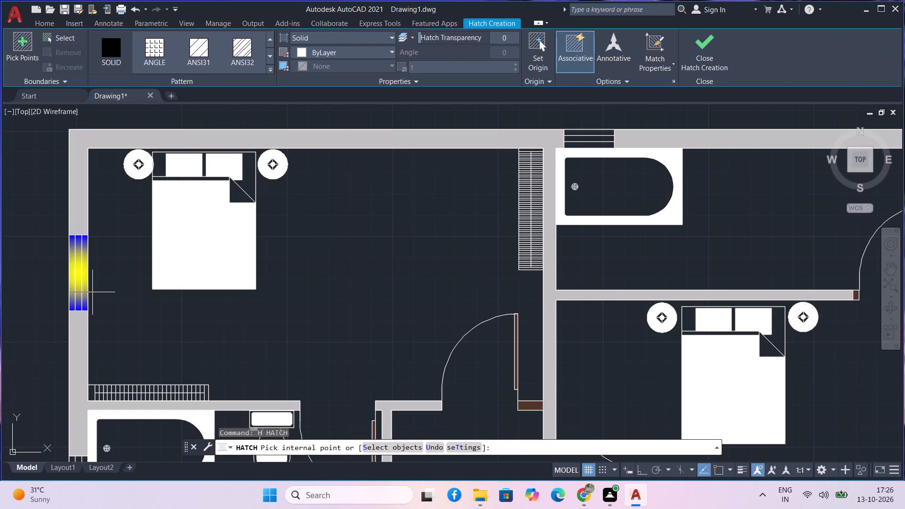
triple_click(268, 56)
double_click(268, 56)
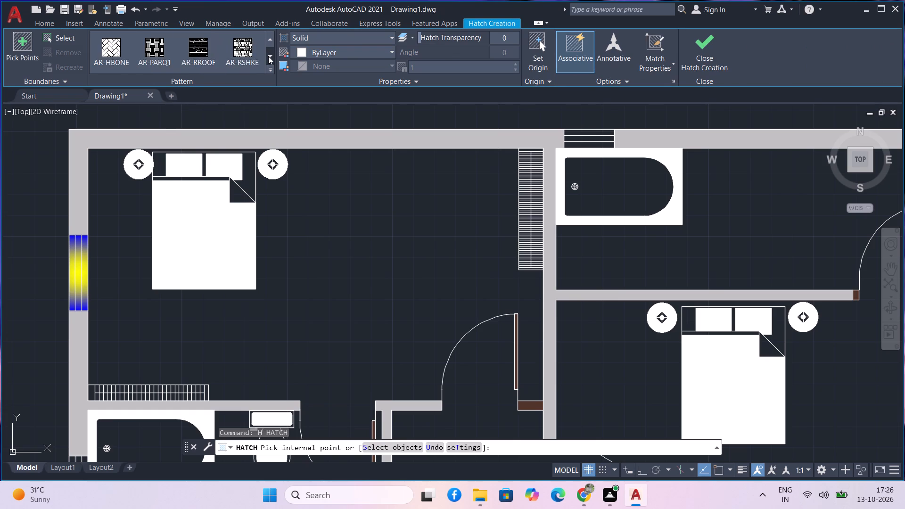
triple_click(268, 56)
double_click(268, 56)
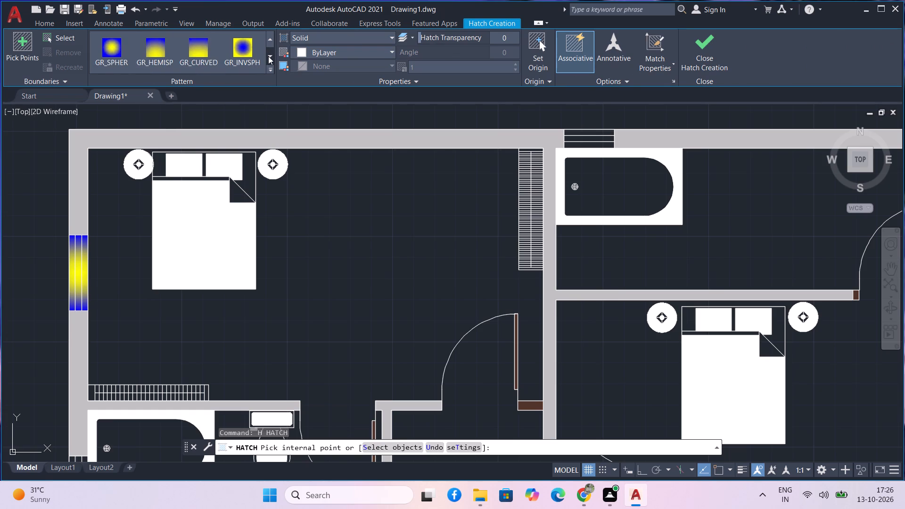
left_click(249, 54)
scroll(320, 225, "down", 3)
middle_click_drag(328, 247, 333, 231)
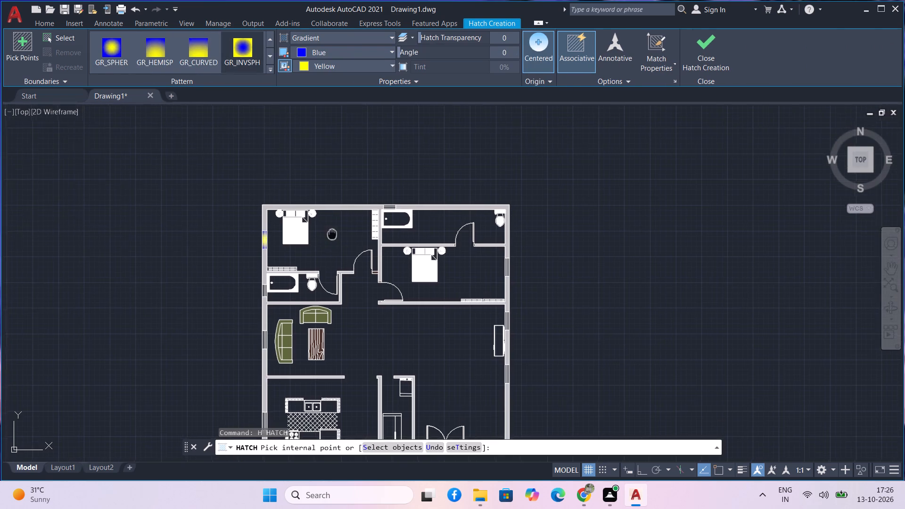
middle_click_drag(333, 231, 340, 177)
scroll(272, 217, "up", 4)
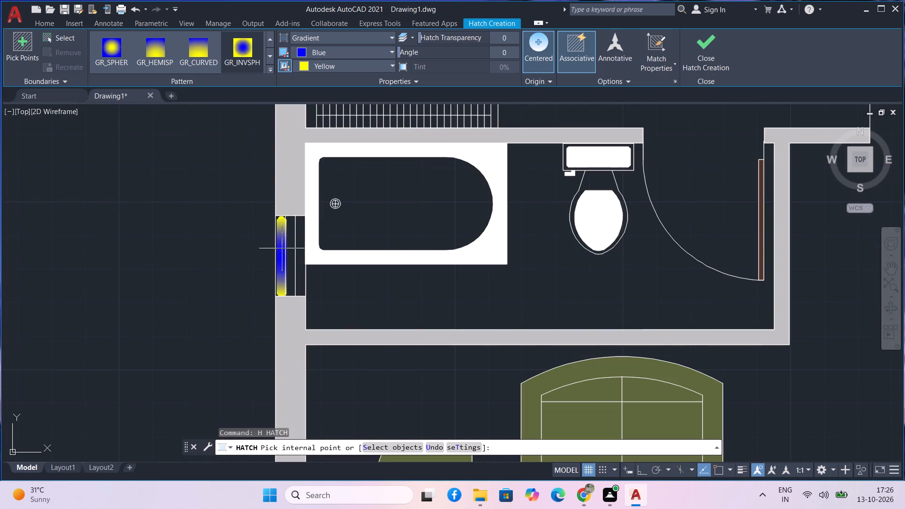
left_click(282, 258)
left_click(288, 256)
left_click(292, 261)
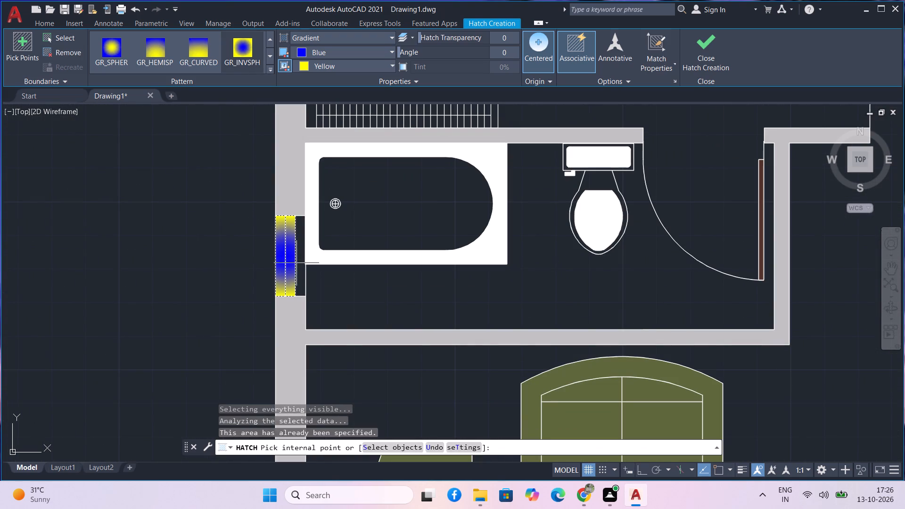
left_click(296, 263)
key("space")
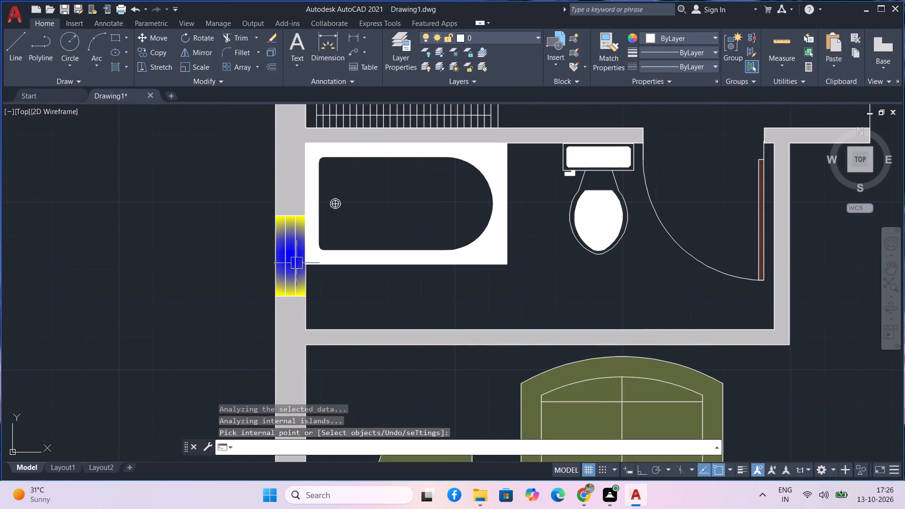
Fill all three strips of the living room window beside the long sofa with the blue-yellow GR_CURVED gradient.
type("h")
key("space")
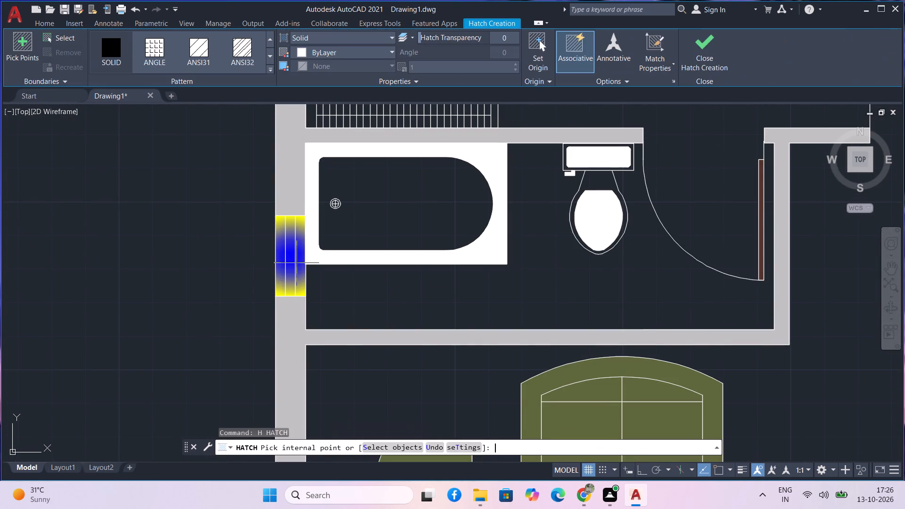
triple_click(267, 58)
triple_click(267, 58)
triple_click(267, 58)
left_click(267, 58)
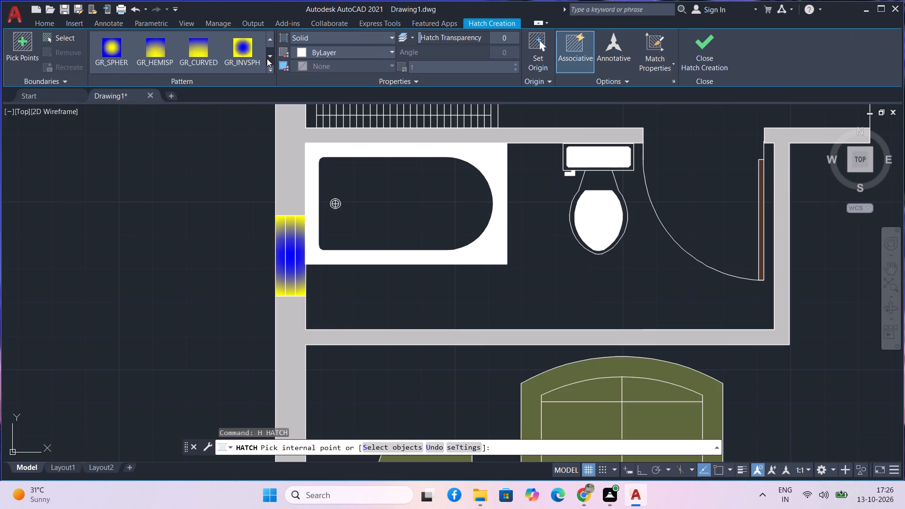
left_click(201, 58)
scroll(240, 213, "down", 3)
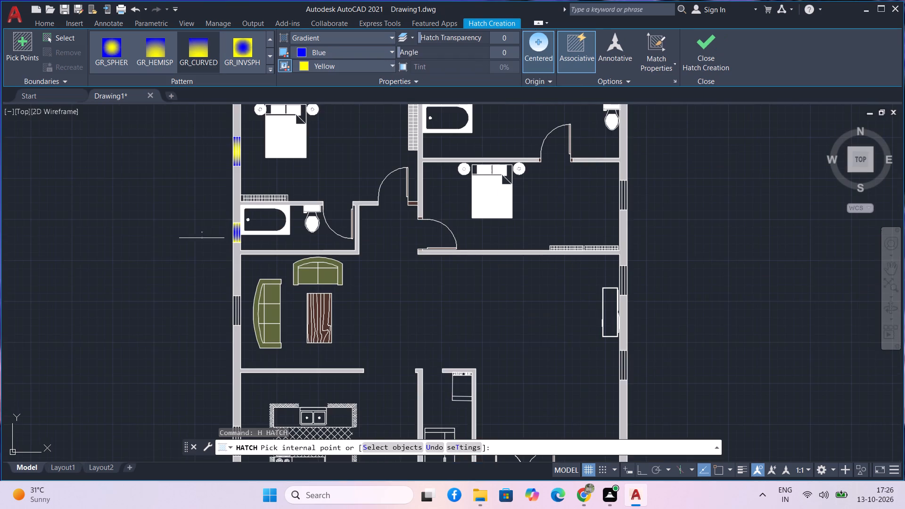
middle_click_drag(199, 249, 224, 134)
scroll(262, 193, "up", 4)
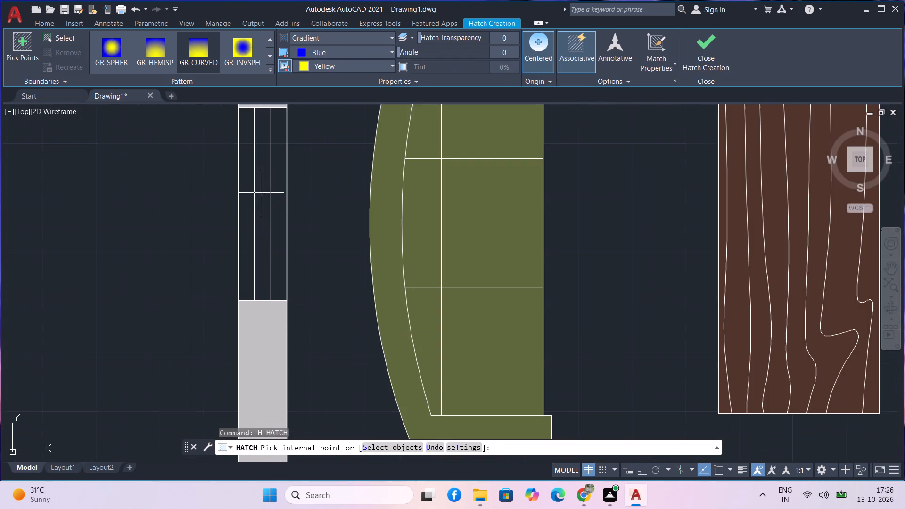
left_click(280, 229)
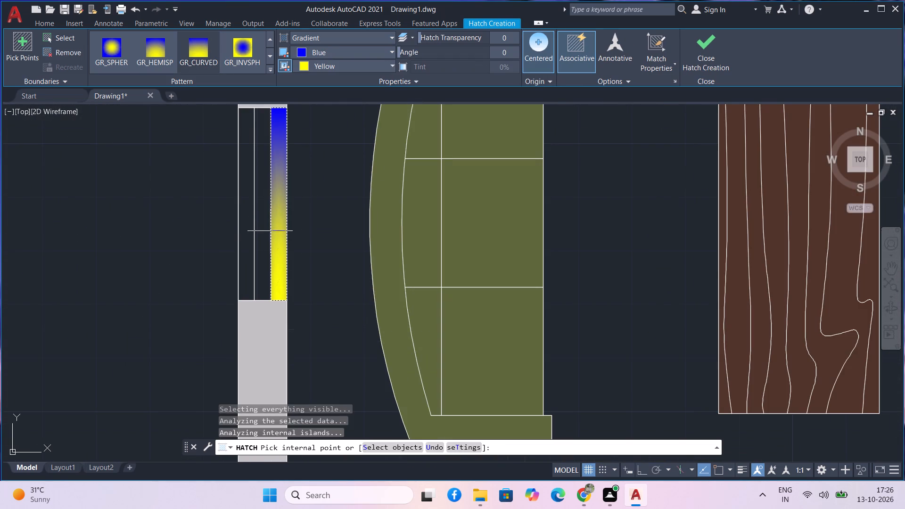
left_click(257, 234)
left_click(247, 239)
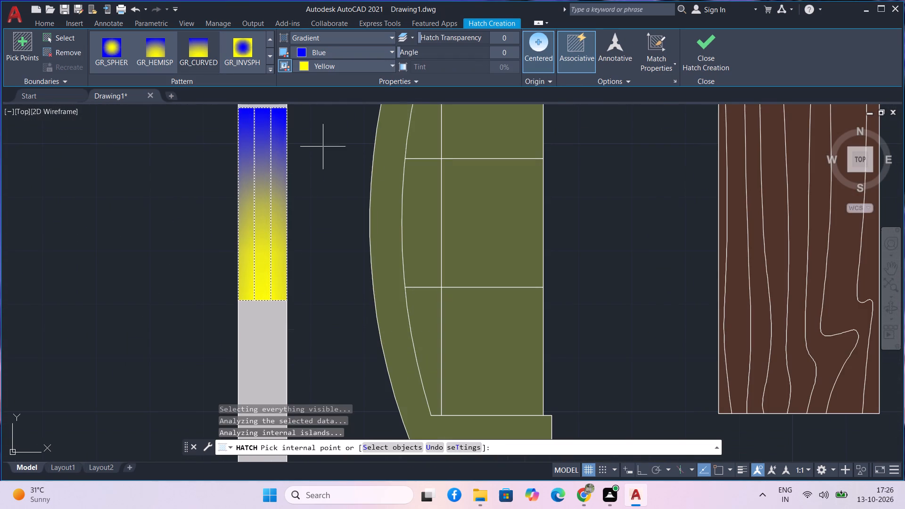
key("space")
Fill all three strips of the kitchen window in the left exterior wall with the blue-yellow GR_CURVED gradient.
type("h")
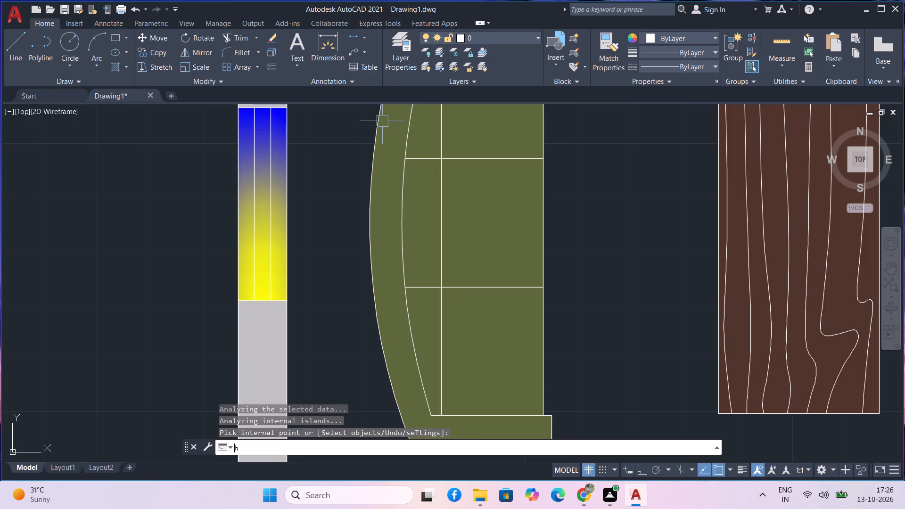
key("space")
scroll(373, 135, "down", 1)
scroll(336, 232, "down", 1)
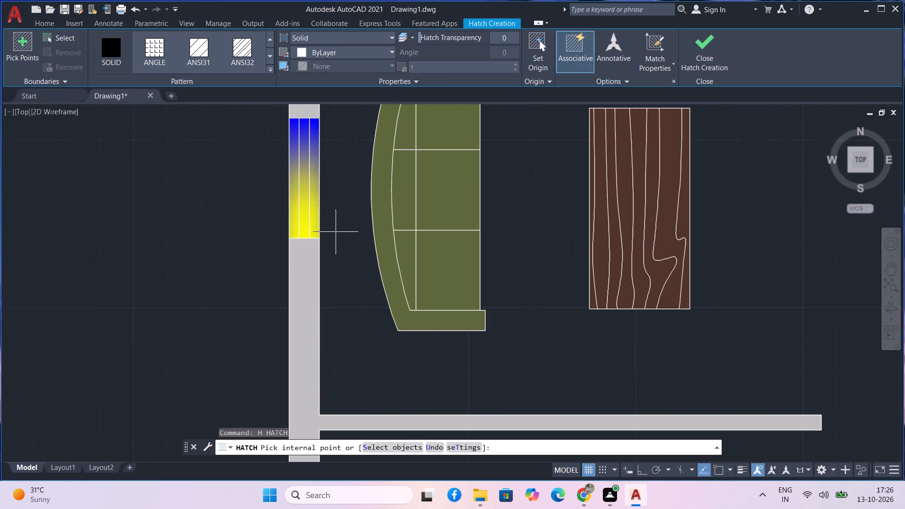
scroll(336, 239, "down", 1)
middle_click_drag(343, 280, 304, 147)
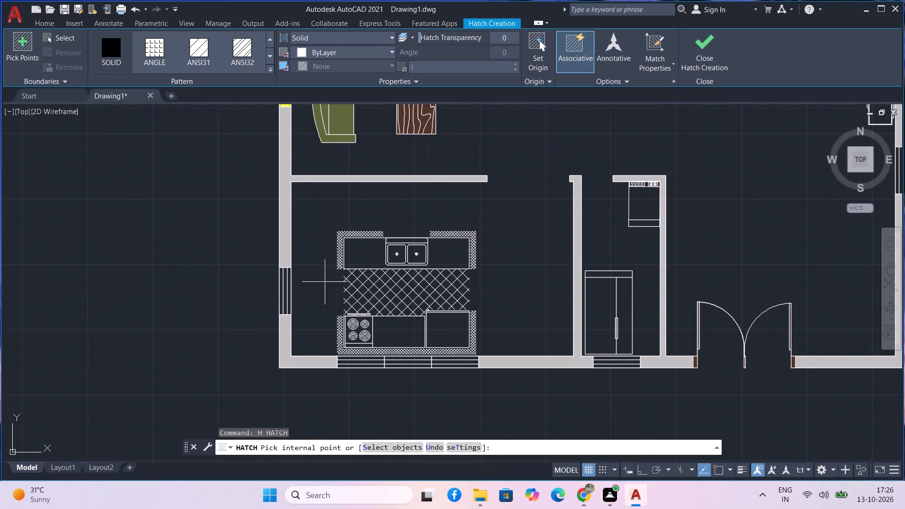
middle_click_drag(325, 282, 323, 239)
scroll(297, 254, "up", 3)
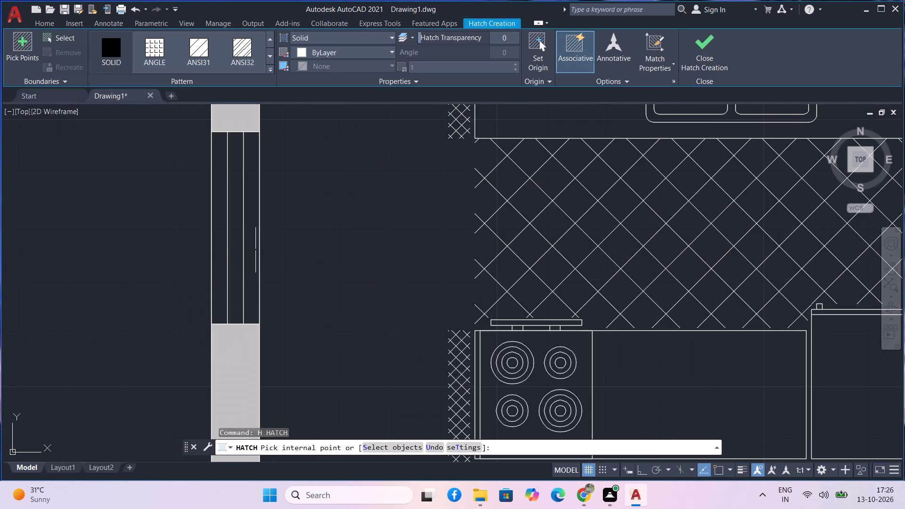
left_click(255, 250)
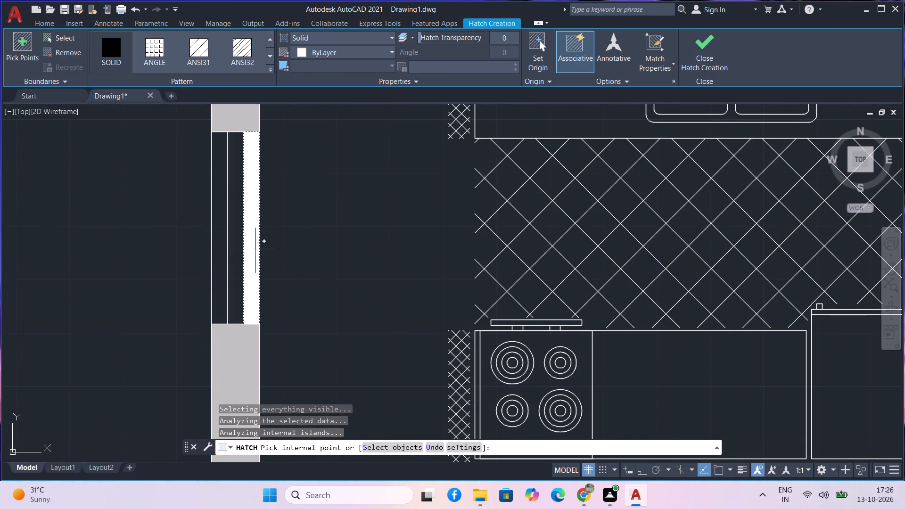
left_click(266, 71)
scroll(214, 148, "down", 10)
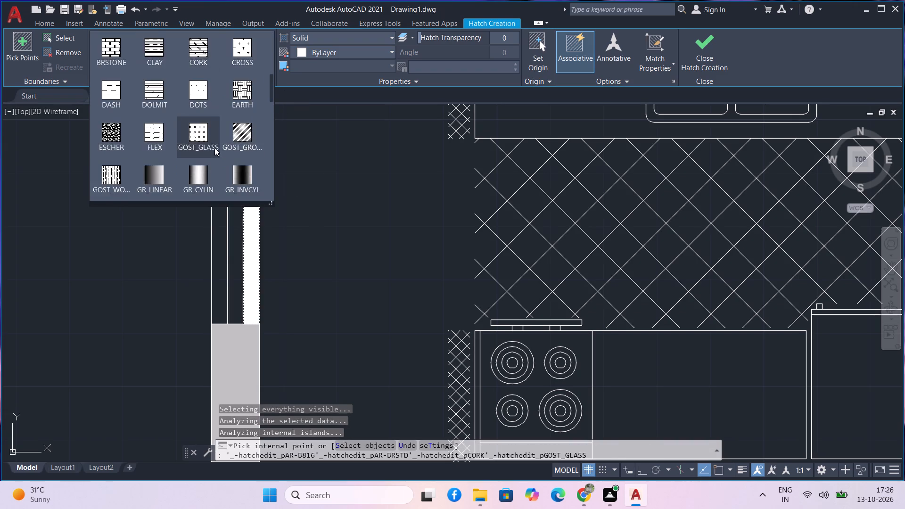
scroll(214, 148, "down", 9)
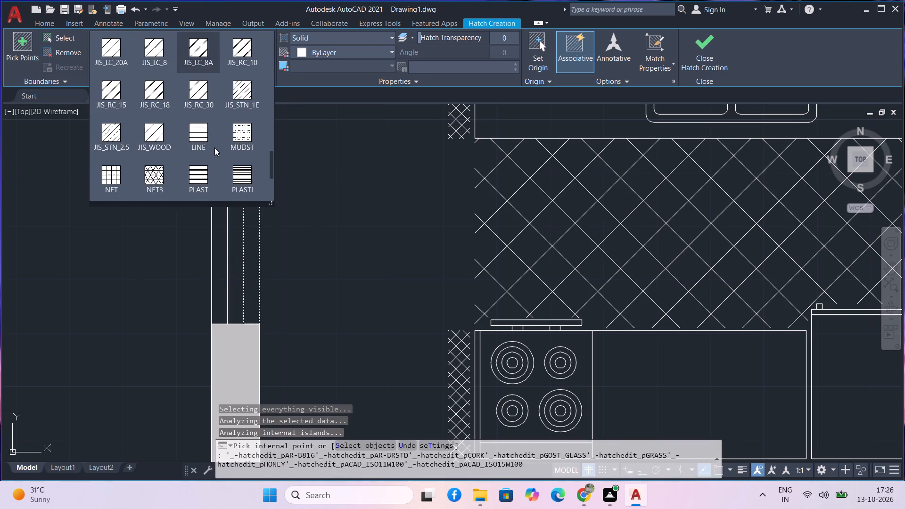
scroll(214, 148, "down", 11)
scroll(214, 148, "up", 6)
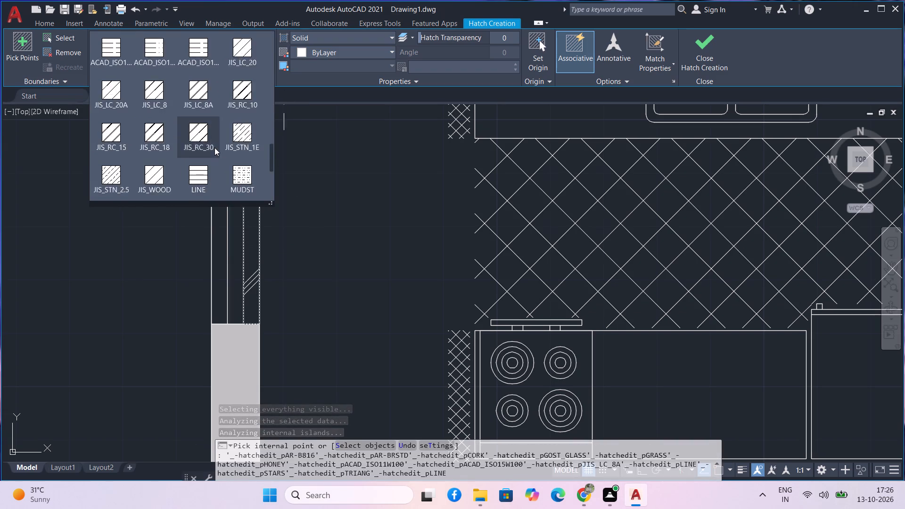
scroll(214, 148, "up", 11)
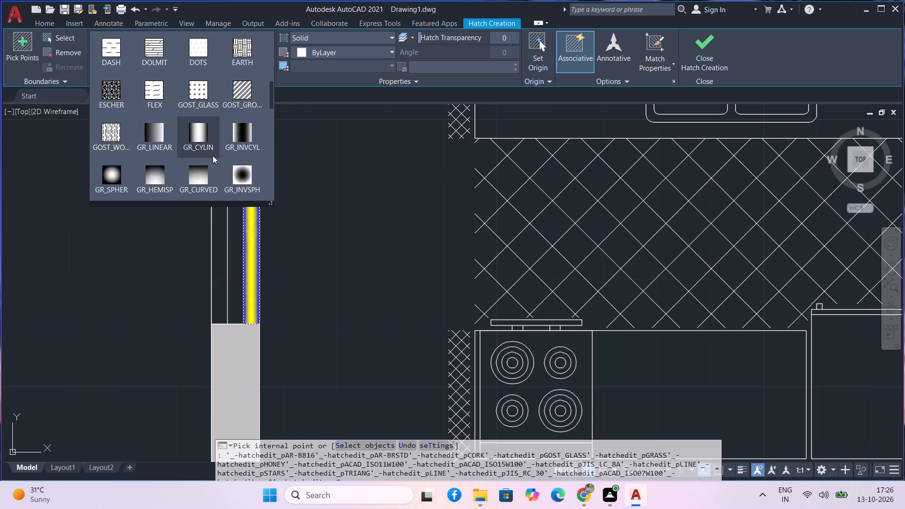
left_click(199, 164)
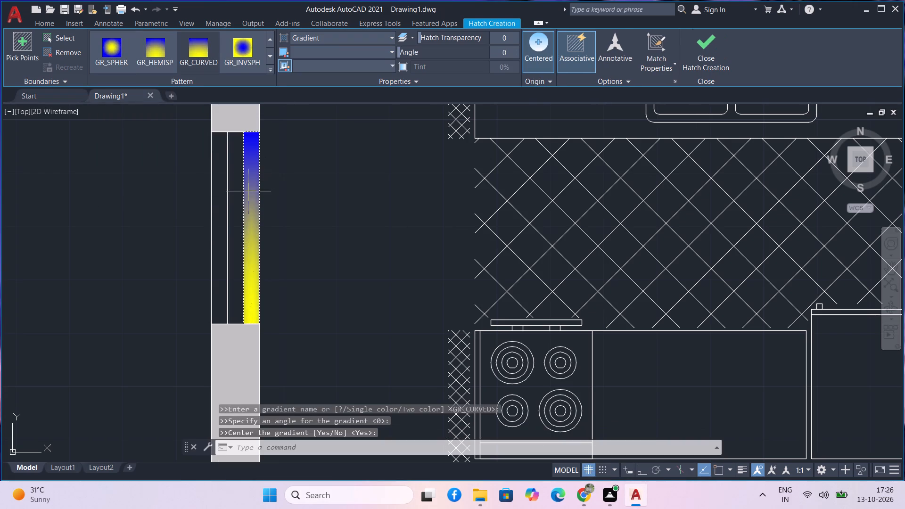
left_click(240, 202)
left_click(216, 212)
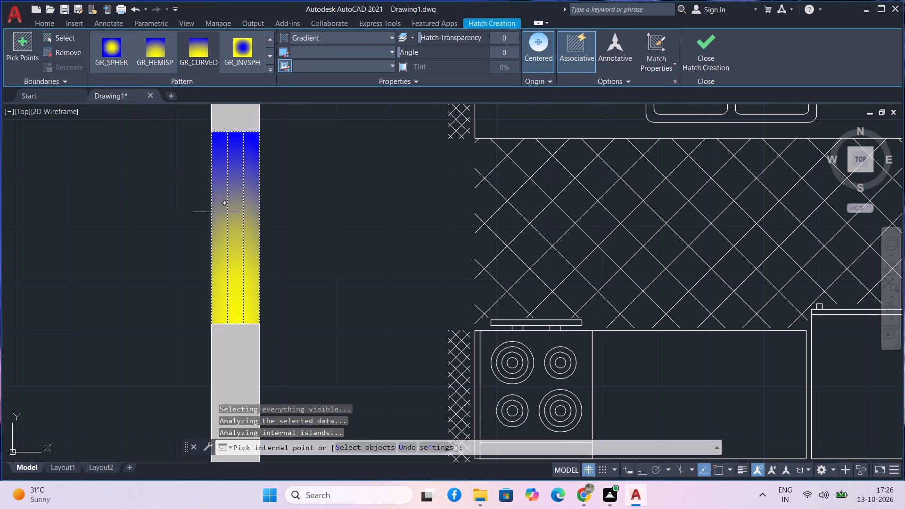
key("space")
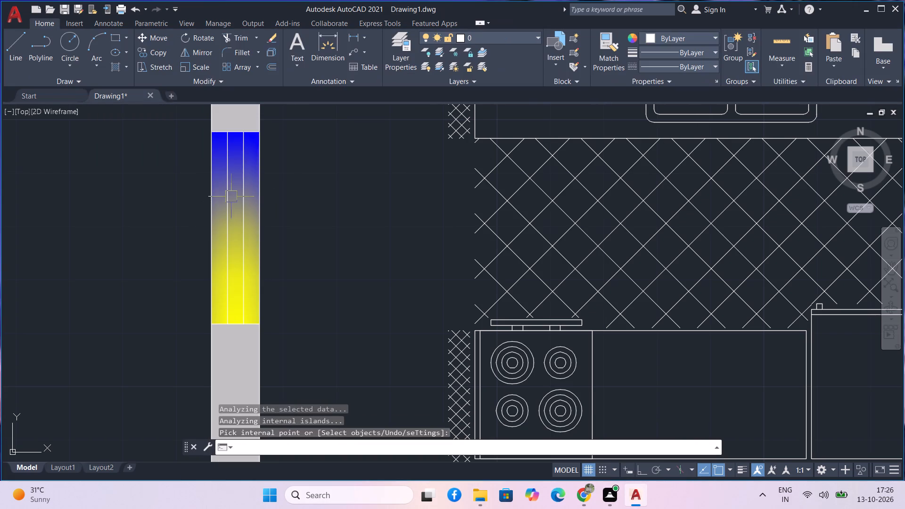
Fill all nine panes of the kitchen's three-section window in the bottom exterior wall with the blue-yellow GR_SPHER gradient.
scroll(231, 197, "down", 5)
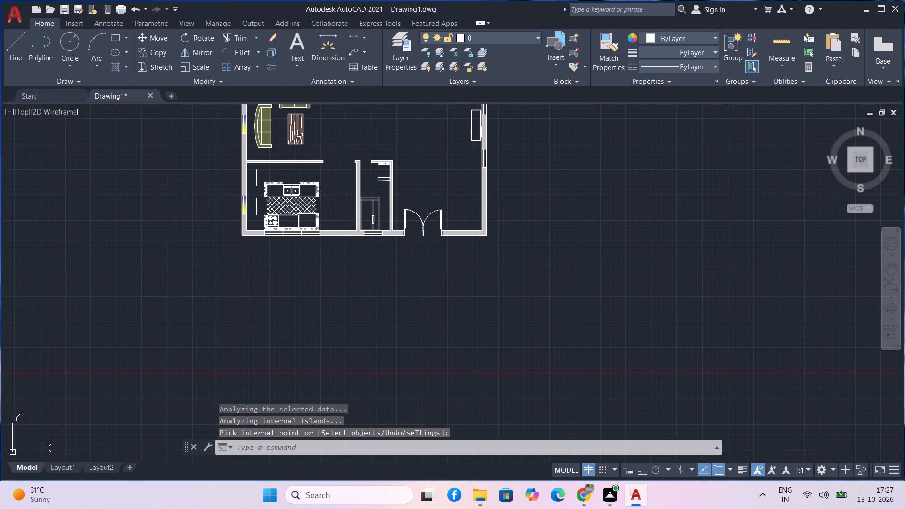
middle_click_drag(256, 192, 131, 249)
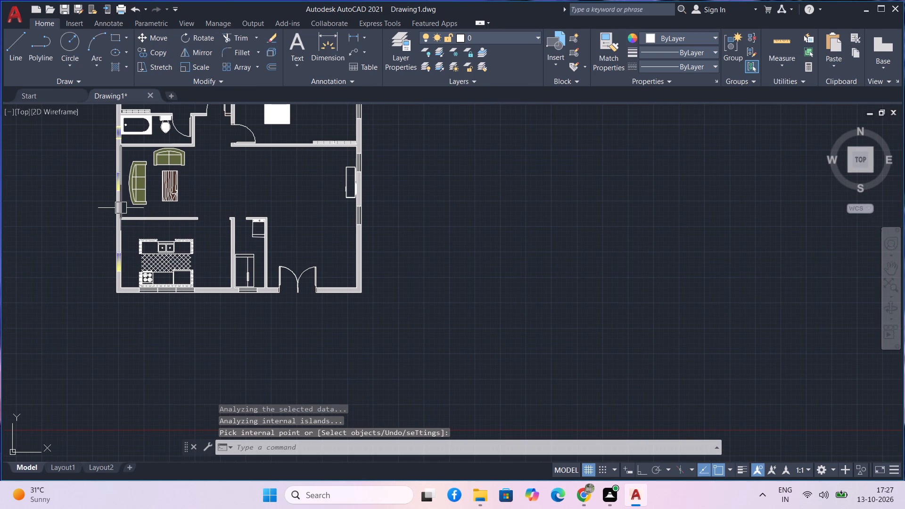
middle_click_drag(148, 292, 141, 250)
scroll(141, 250, "up", 3)
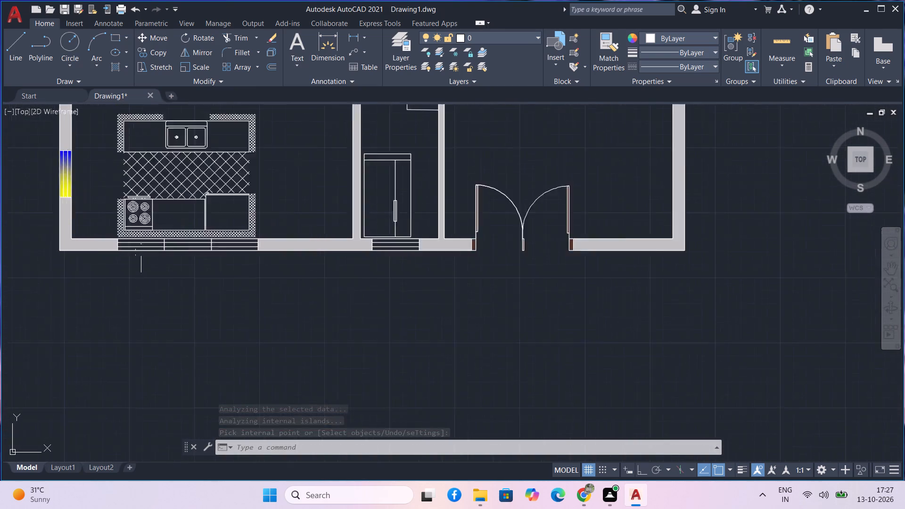
scroll(138, 250, "up", 2)
middle_click_drag(137, 279, 145, 292)
type("h")
key("space")
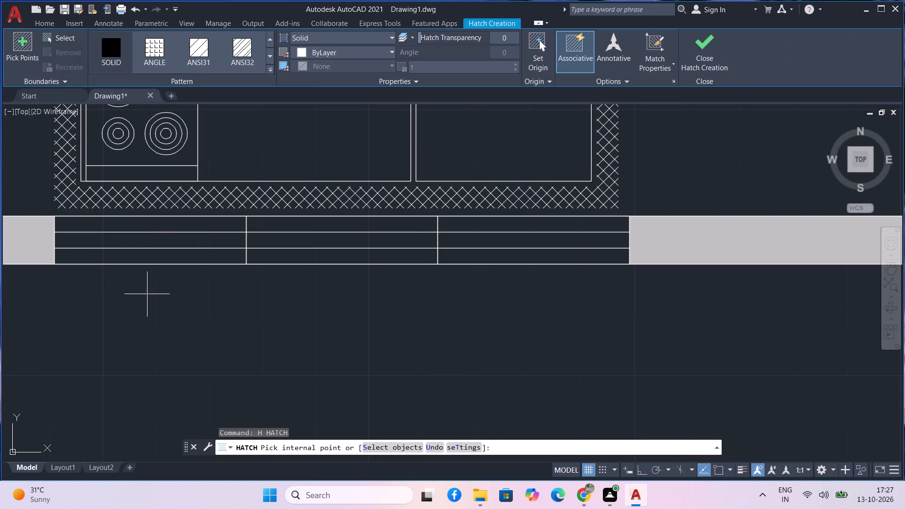
left_click(270, 68)
scroll(186, 123, "down", 7)
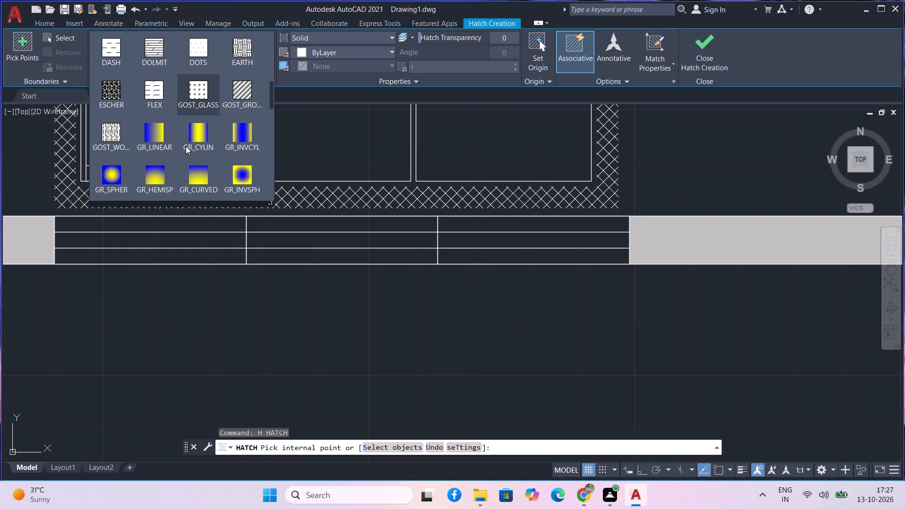
left_click(129, 177)
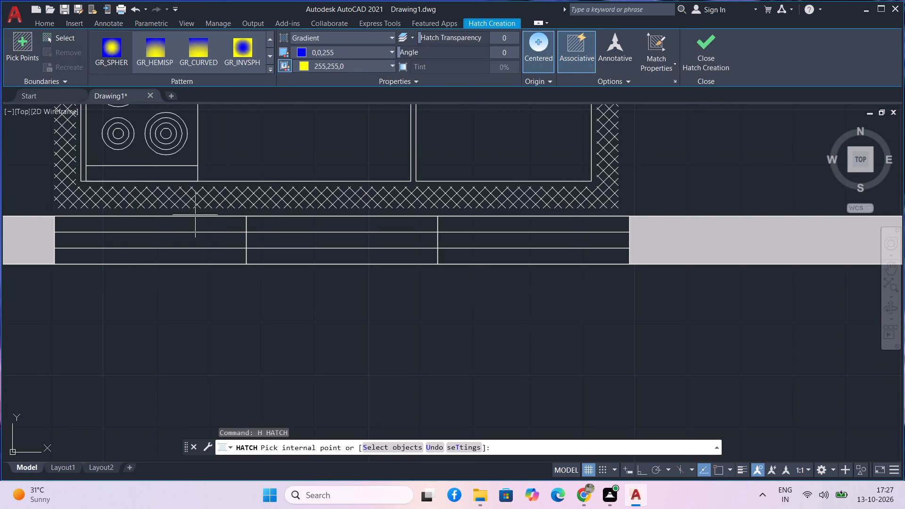
left_click(150, 223)
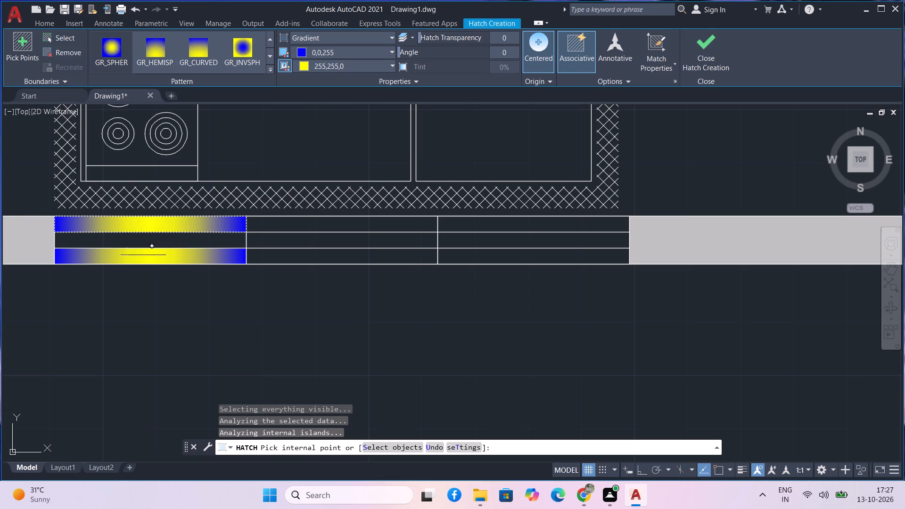
left_click(143, 251)
left_click(142, 246)
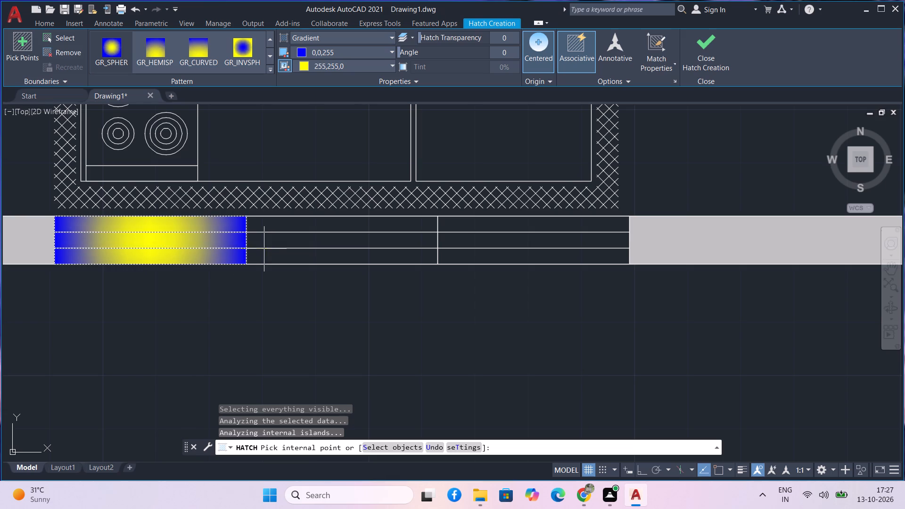
left_click(274, 227)
left_click(281, 234)
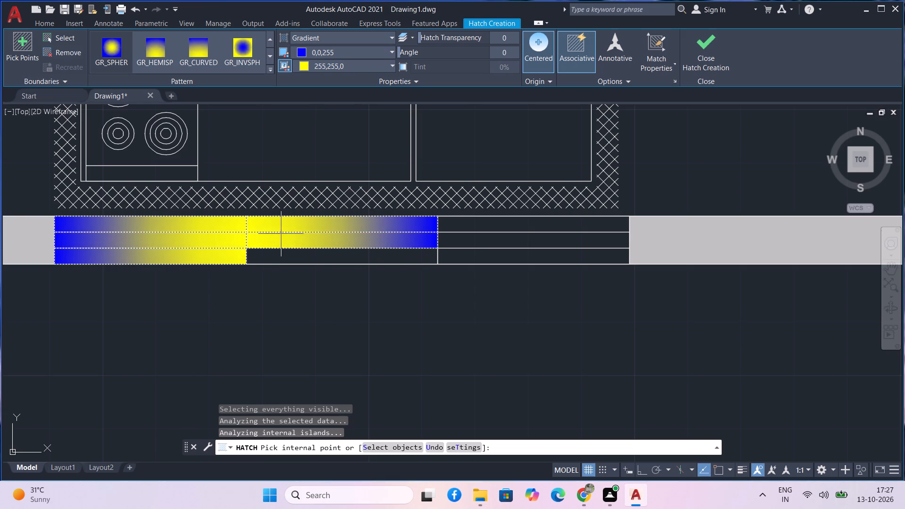
left_click(280, 249)
left_click(451, 241)
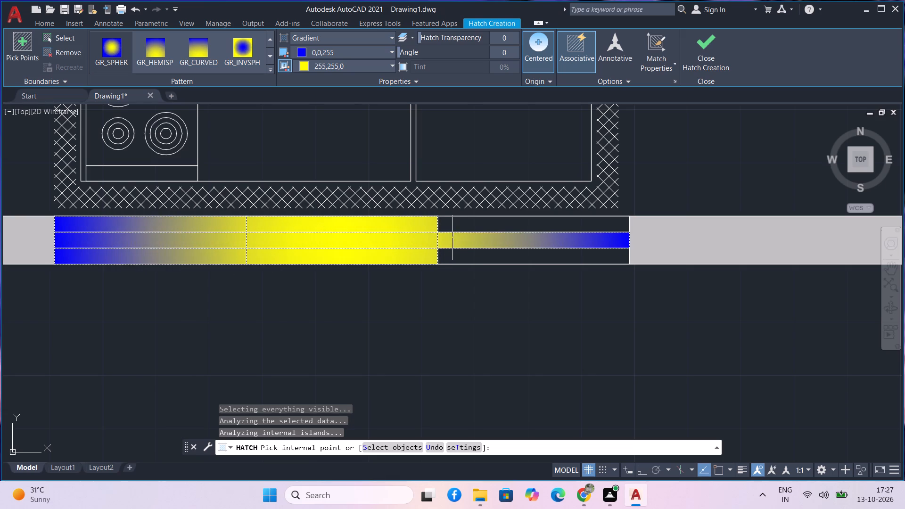
left_click(451, 230)
left_click(453, 273)
left_click(456, 264)
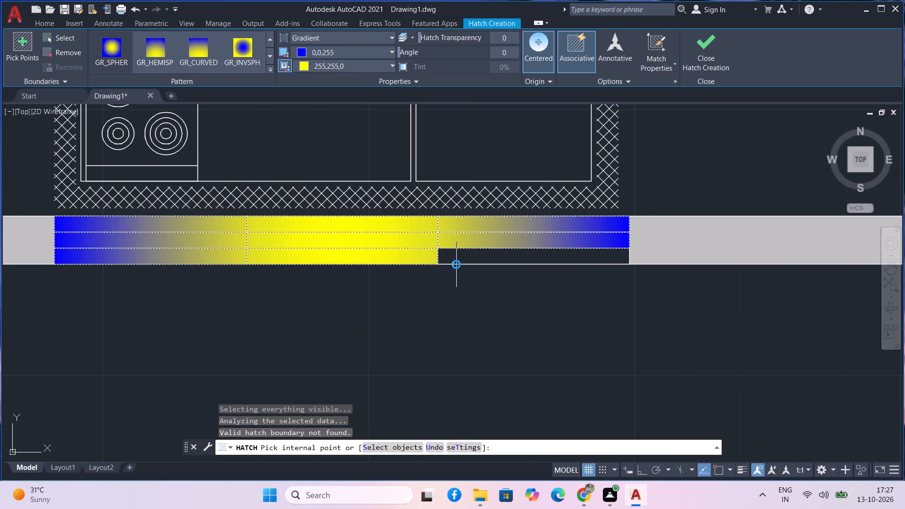
left_click(536, 191)
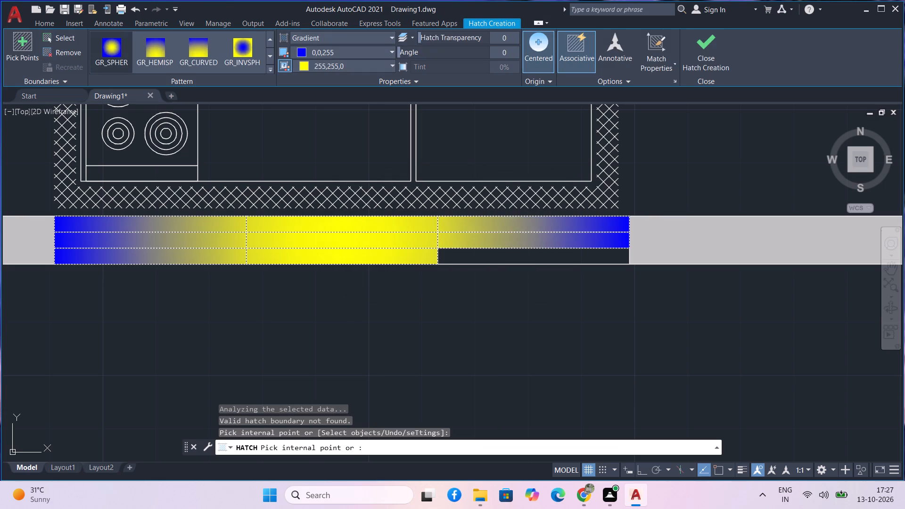
left_click(492, 253)
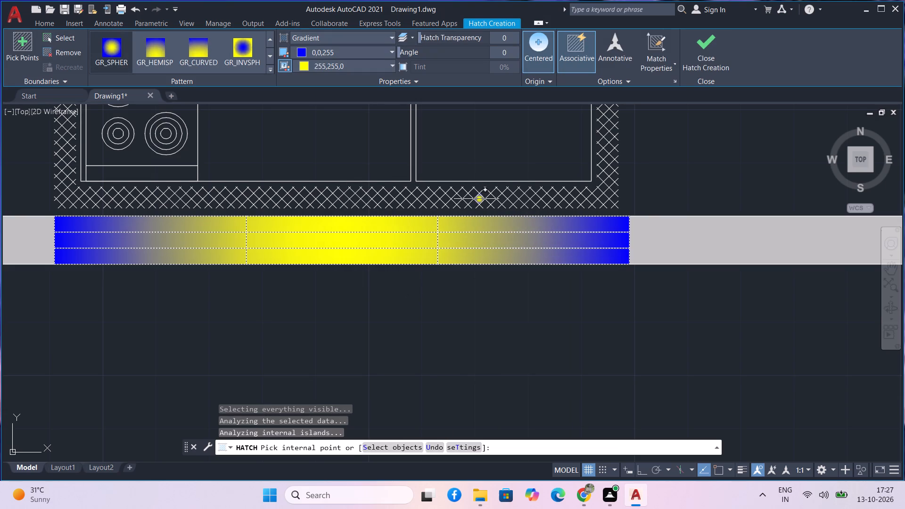
key("space")
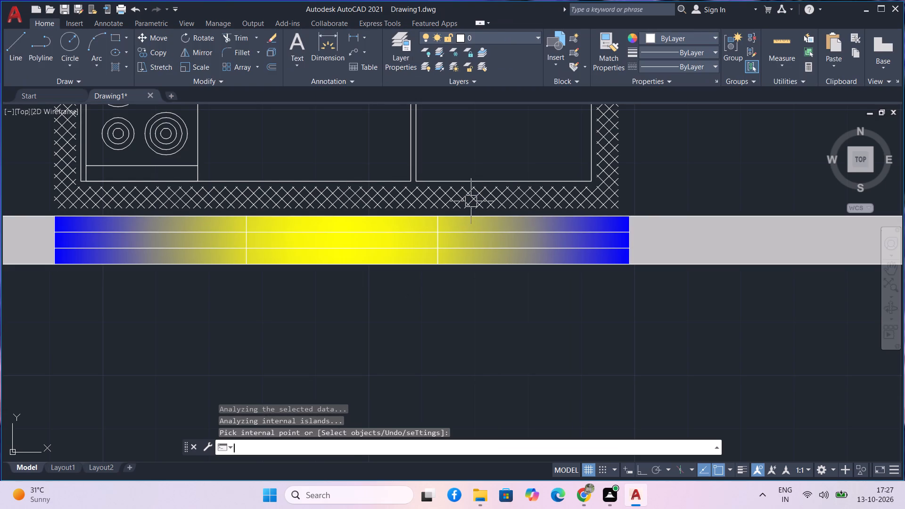
Fill all three strips of the window behind the two-door unit in the narrow room beside the kitchen with the blue-yellow GR_INVCUR gradient.
type("h")
key("space")
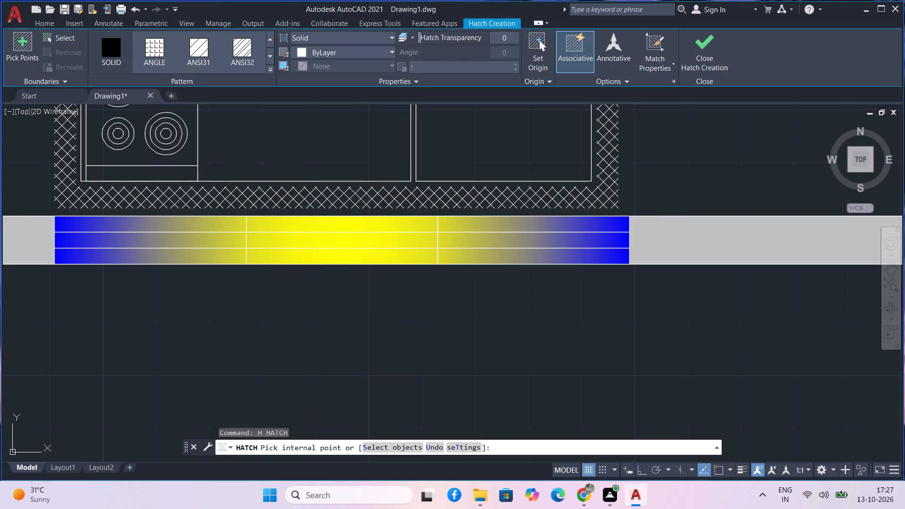
scroll(280, 268, "down", 2)
middle_click_drag(501, 349, 255, 411)
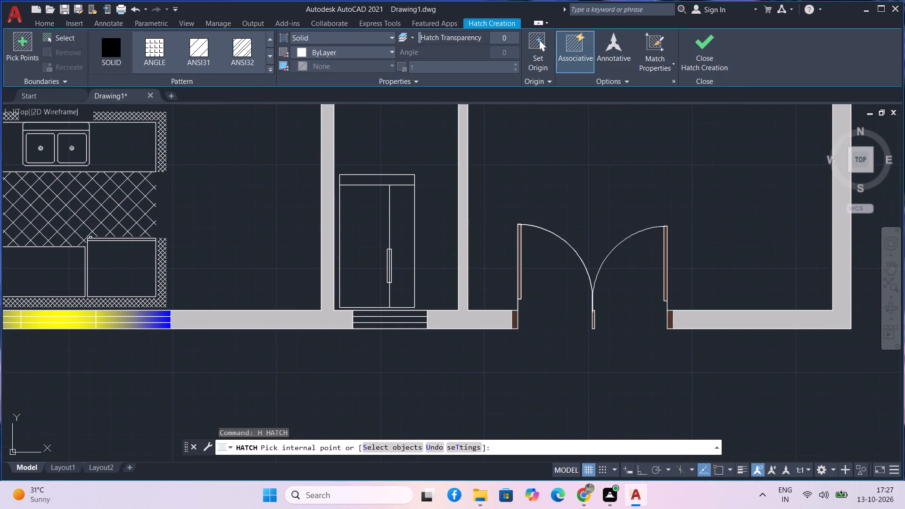
scroll(383, 323, "up", 3)
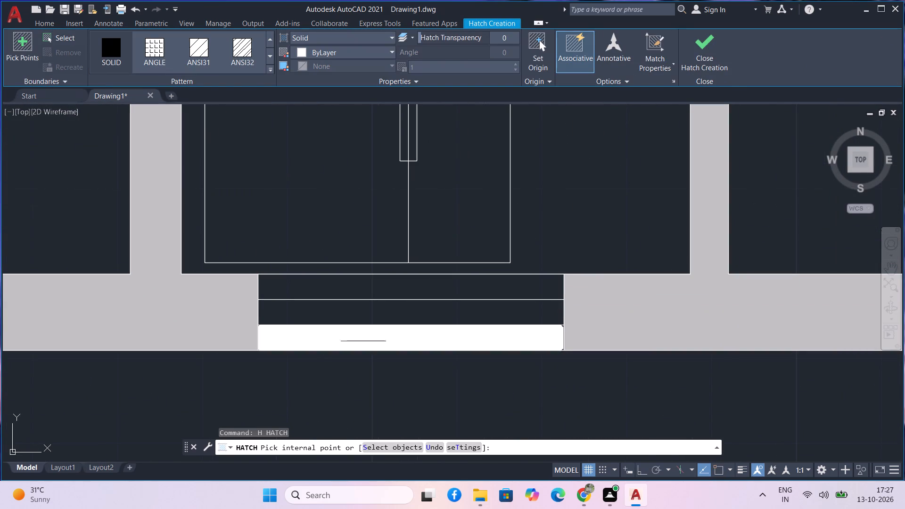
left_click(268, 67)
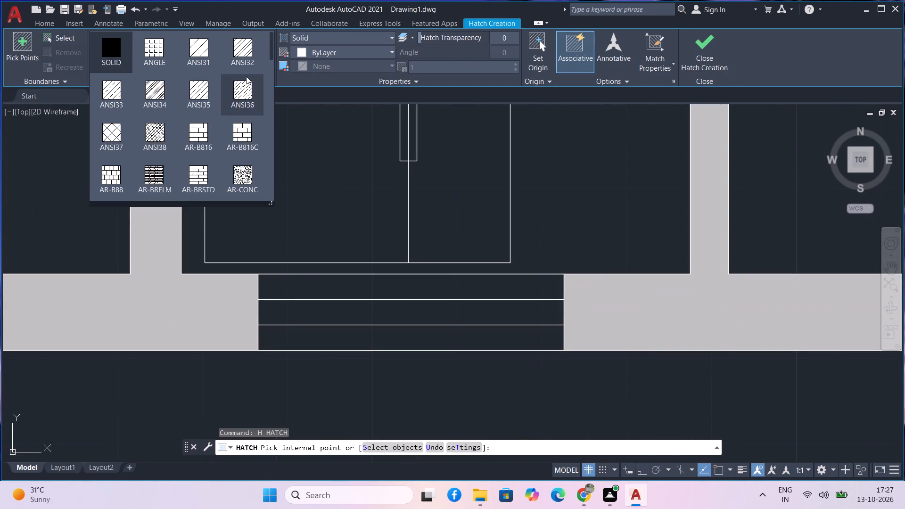
scroll(227, 129, "down", 5)
scroll(168, 123, "down", 3)
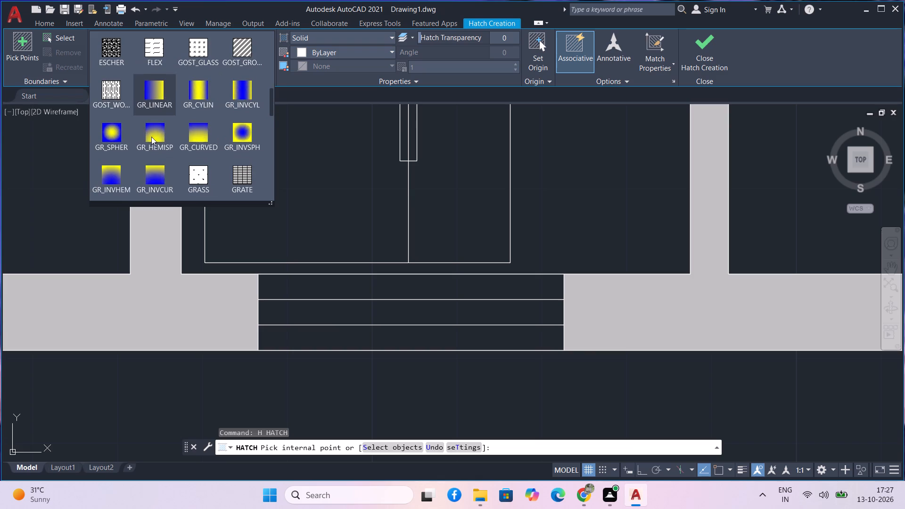
left_click(157, 166)
left_click(388, 288)
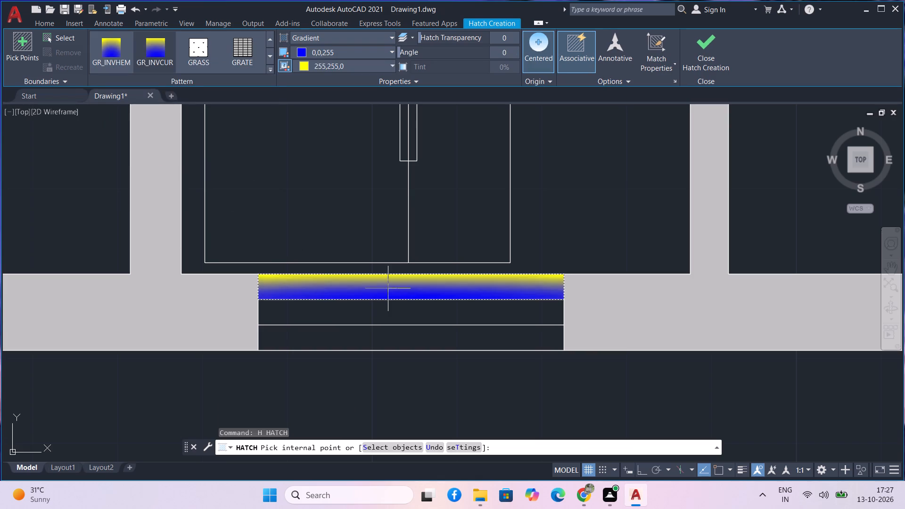
left_click(393, 323)
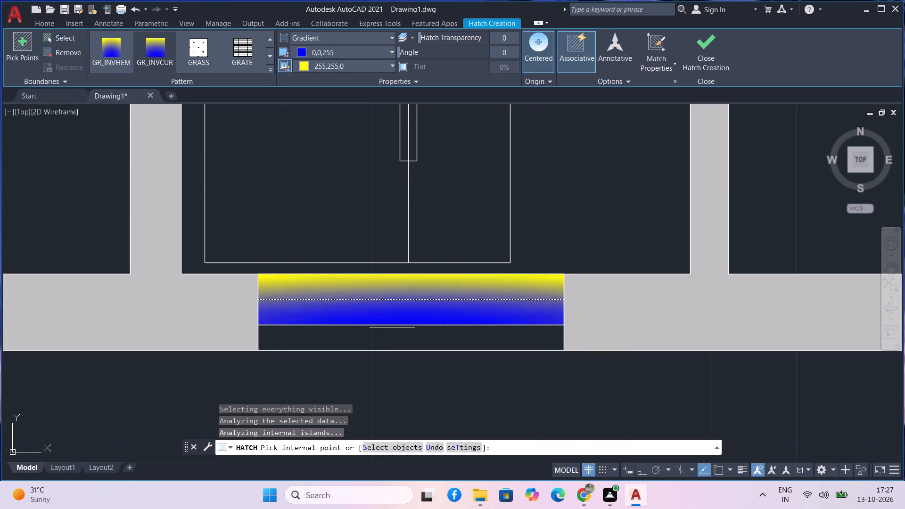
left_click(392, 331)
scroll(381, 304, "down", 2)
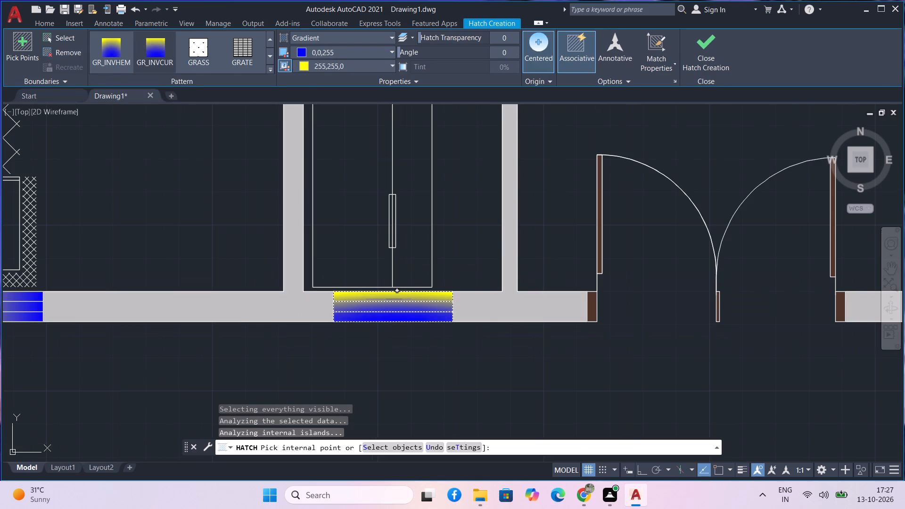
key("space")
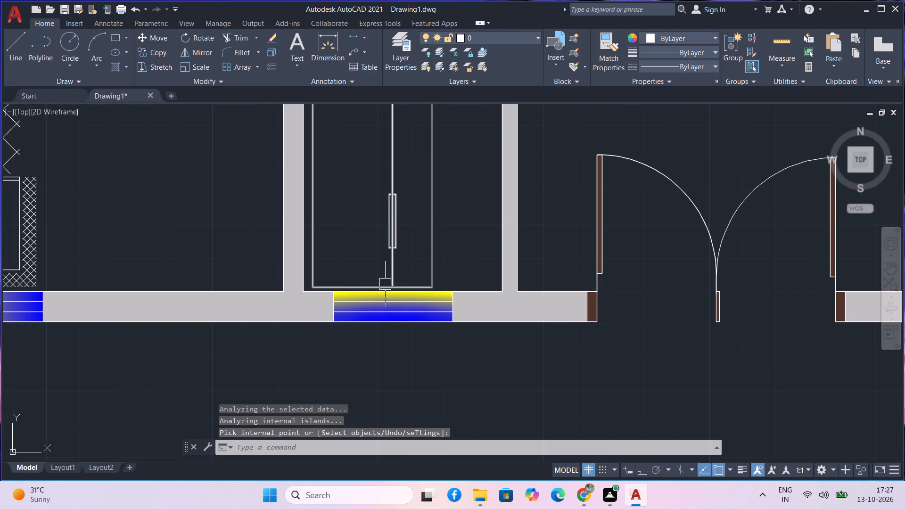
Fill all three strips of the right exterior wall's window below the wall-side cabinet with the blue-yellow GR_INVCUR gradient.
scroll(385, 284, "down", 2)
middle_click_drag(537, 366, 292, 452)
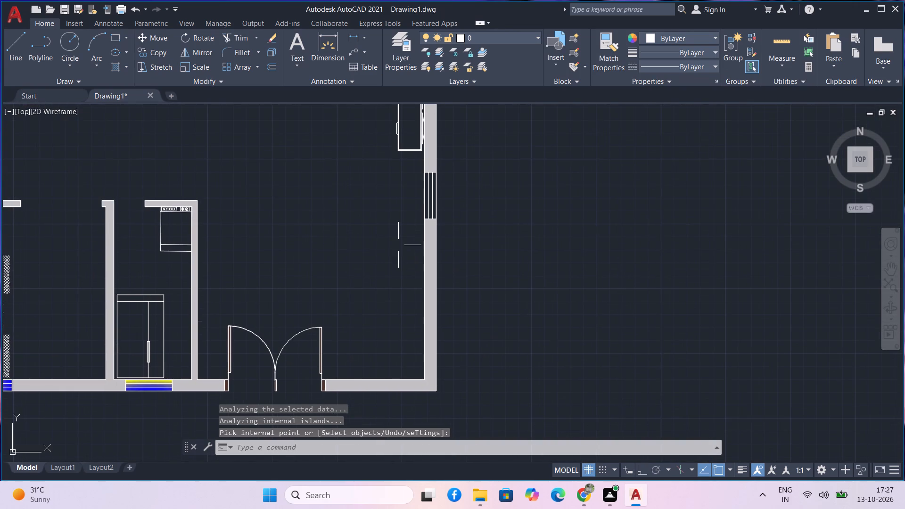
type("h")
key("space")
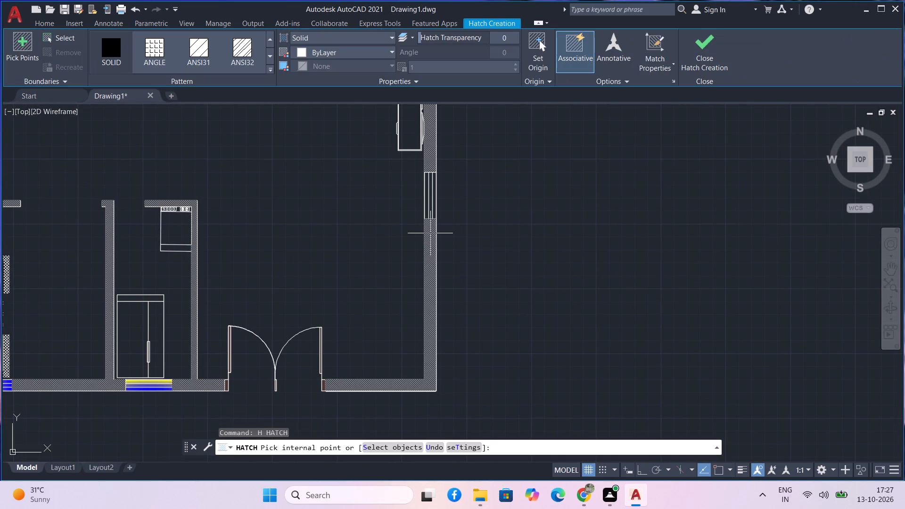
middle_click_drag(453, 214, 433, 299)
left_click(269, 66)
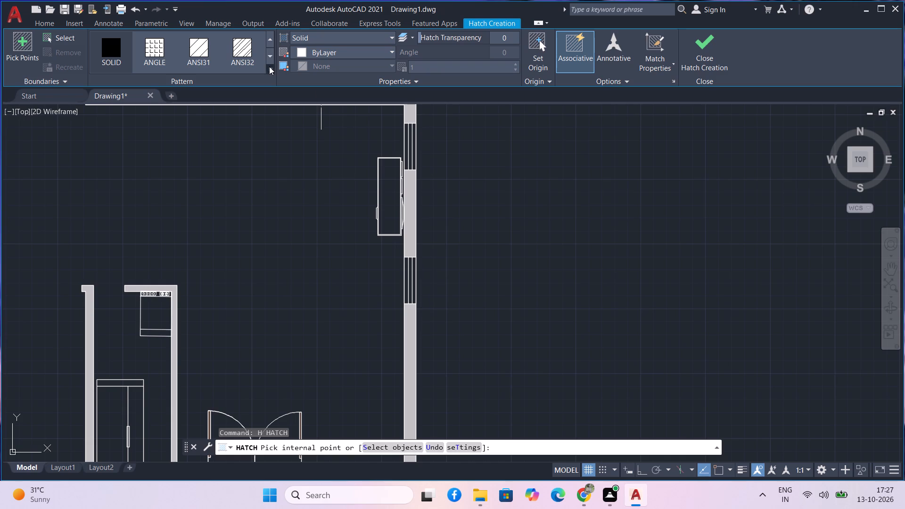
scroll(206, 107, "down", 7)
scroll(187, 148, "down", 1)
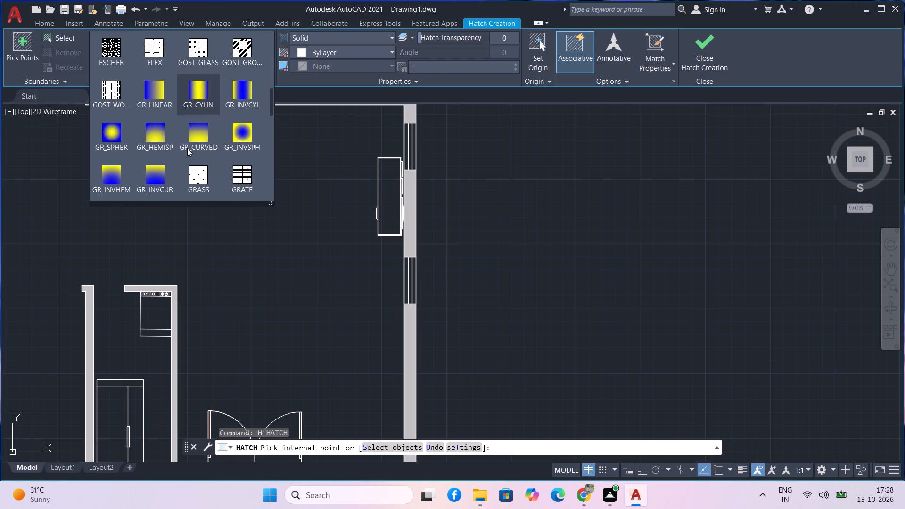
left_click(148, 172)
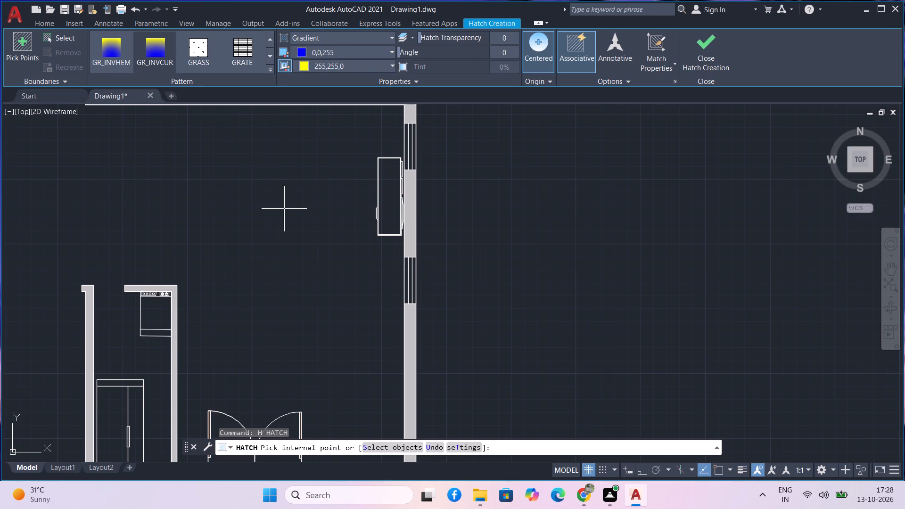
scroll(411, 261, "up", 4)
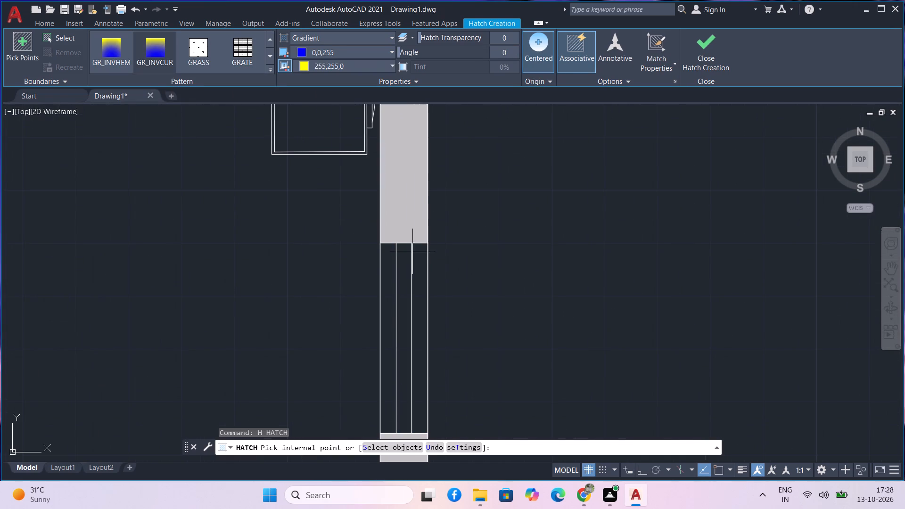
middle_click_drag(411, 251, 342, 189)
left_click(349, 227)
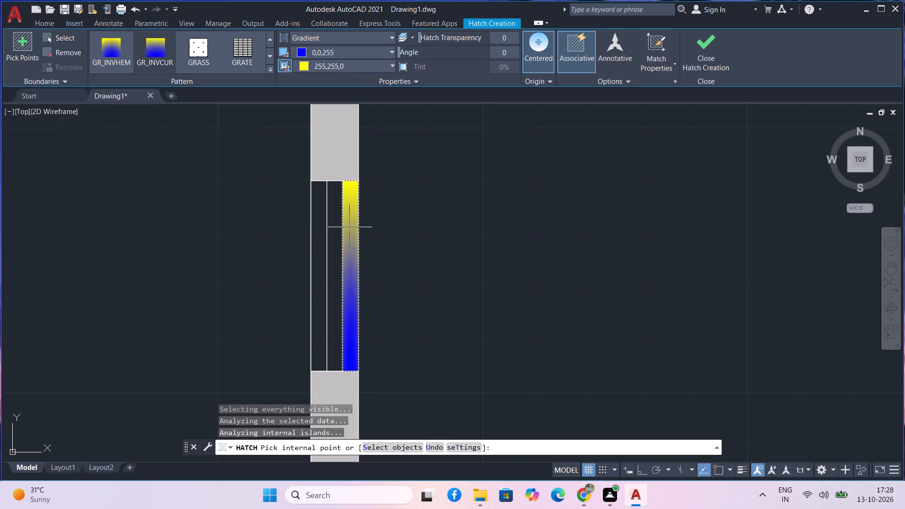
left_click(332, 242)
left_click(316, 243)
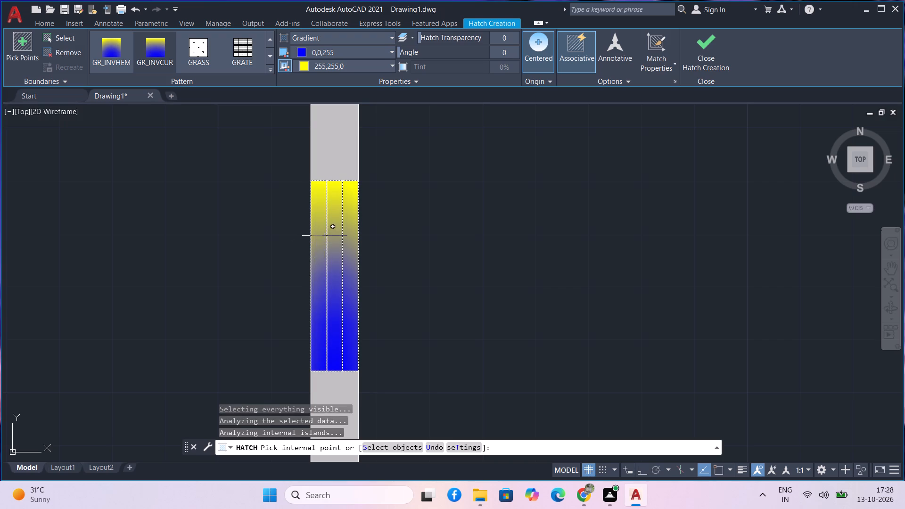
key("Return")
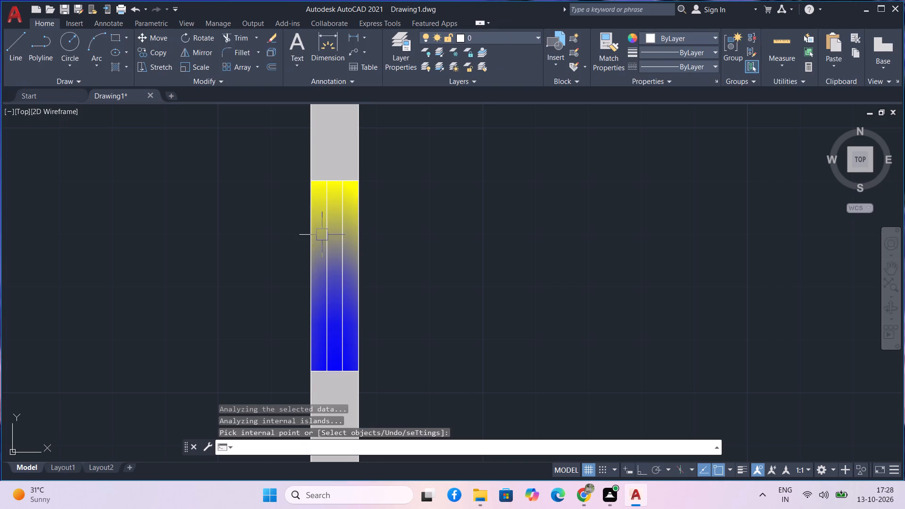
Fill all three strips of the right exterior wall's window just above the wall-side cabinet with the blue-yellow GR_INVHEM gradient.
scroll(322, 235, "down", 1)
middle_click_drag(325, 260, 333, 337)
scroll(333, 337, "down", 1)
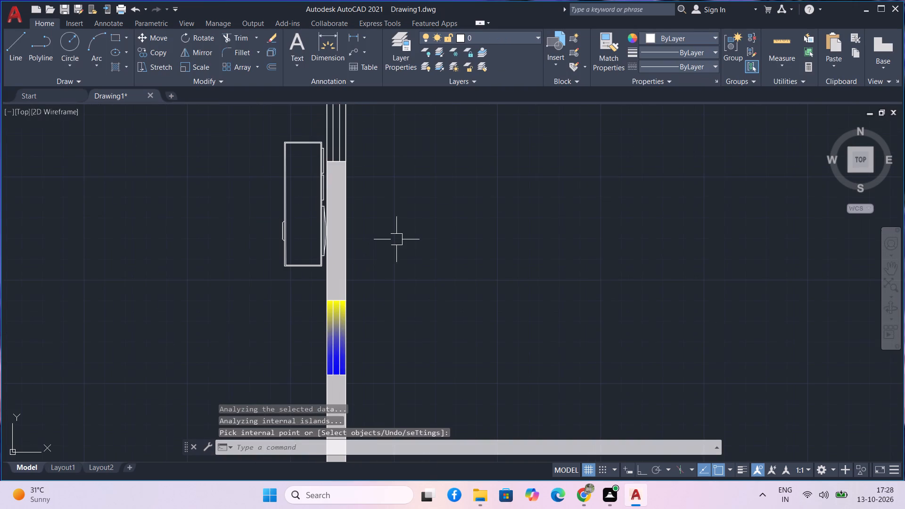
middle_click_drag(399, 237, 404, 418)
type("h")
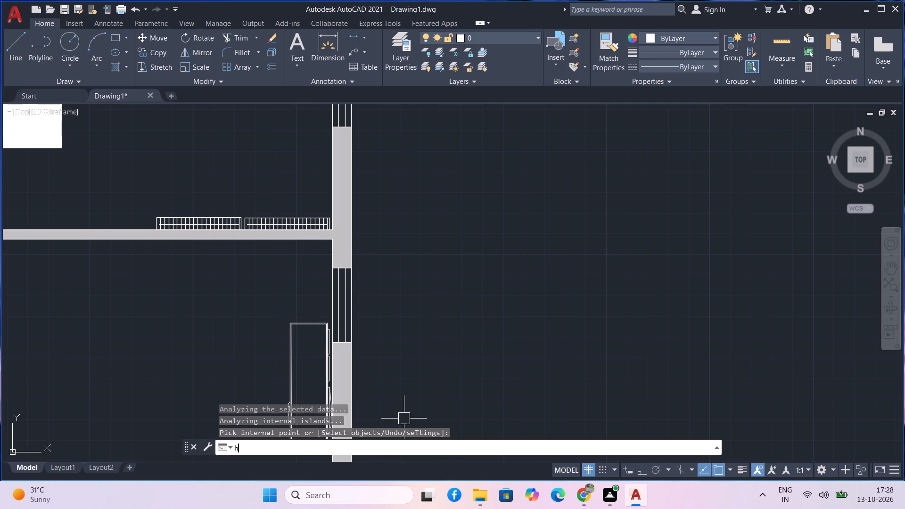
key("space")
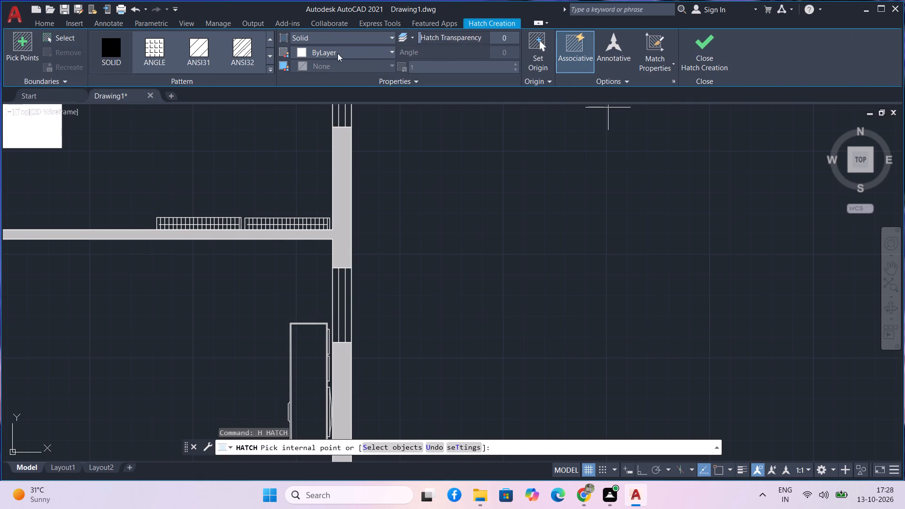
left_click(270, 71)
scroll(258, 131, "down", 1)
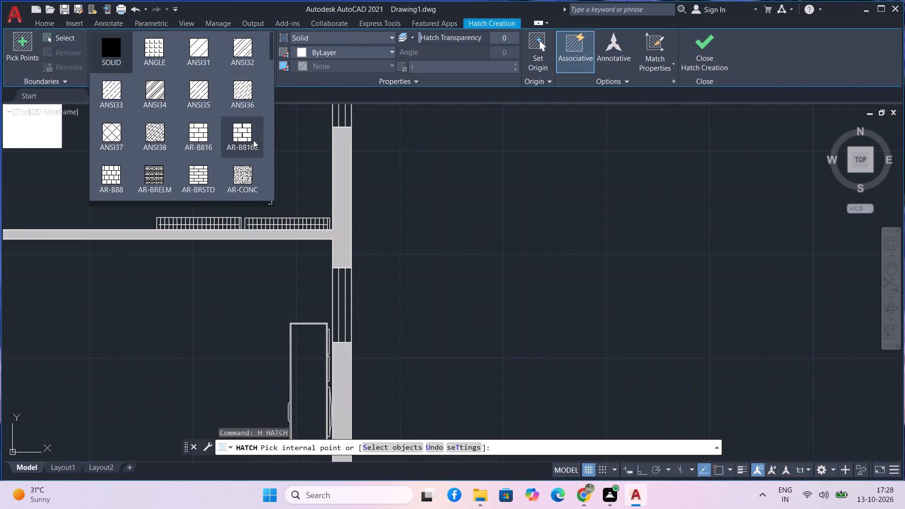
scroll(253, 140, "down", 7)
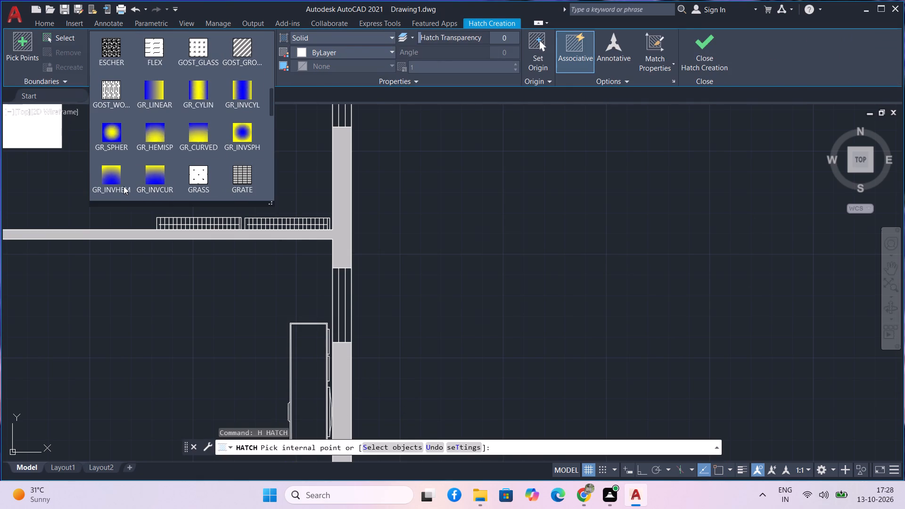
left_click(112, 176)
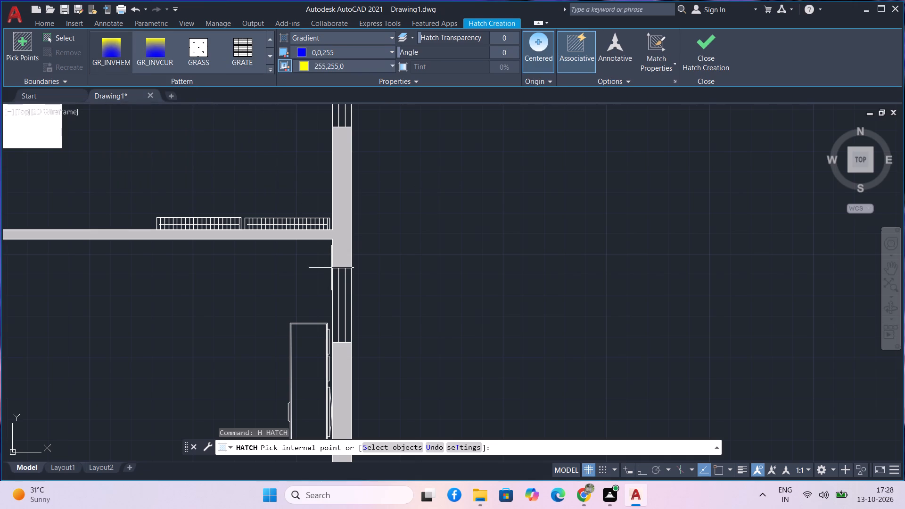
scroll(334, 283, "up", 2)
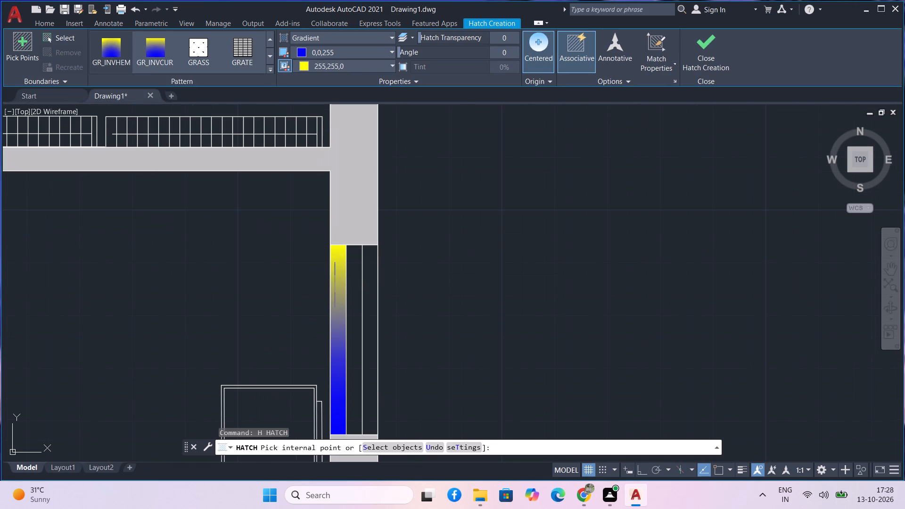
left_click(334, 290)
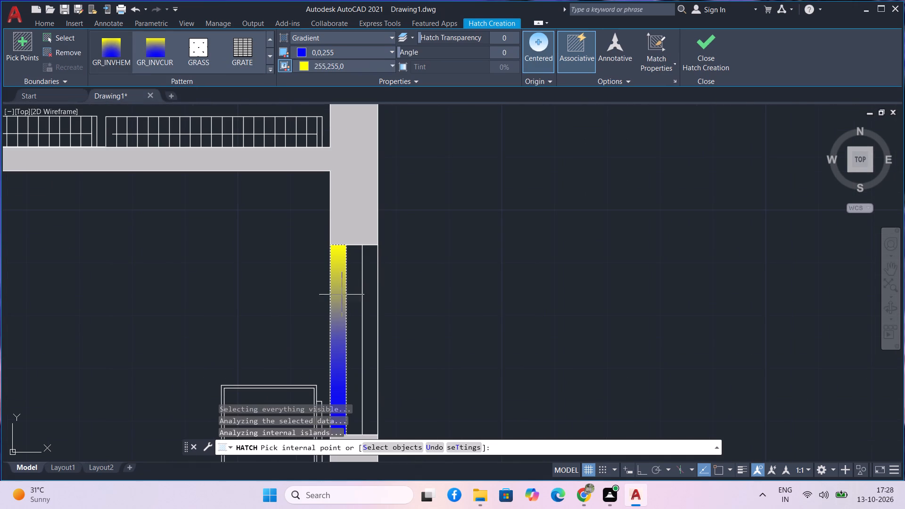
left_click(361, 300)
left_click(371, 300)
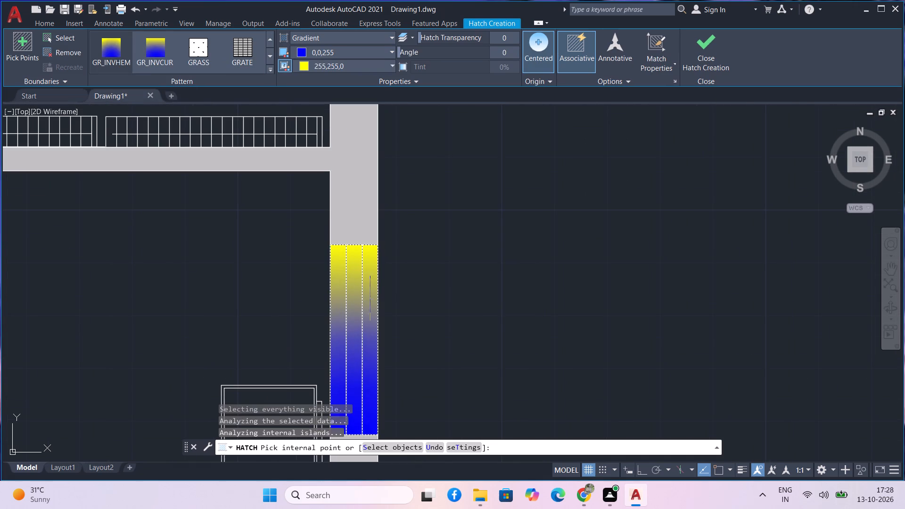
key("space")
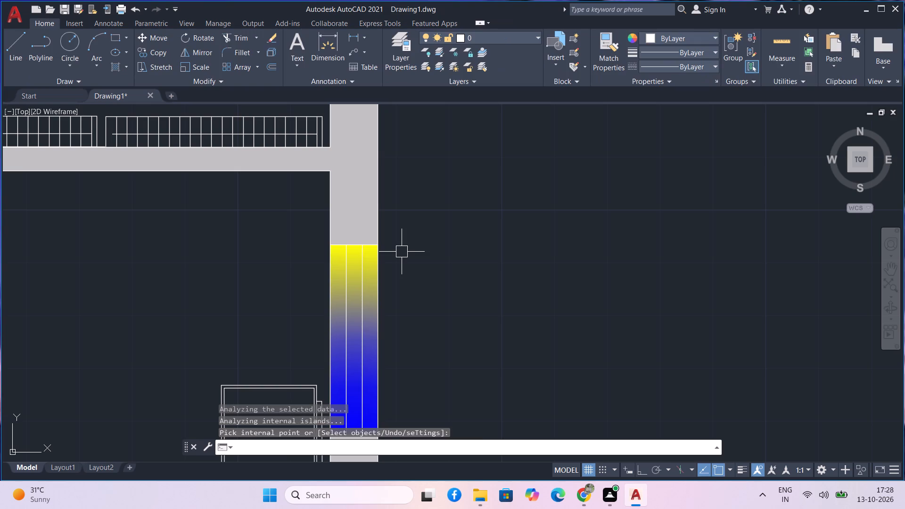
Fill all three strips of the right-hand bedroom's window in the right exterior wall with the blue-yellow GR_INVCYL gradient.
type("h")
key("space")
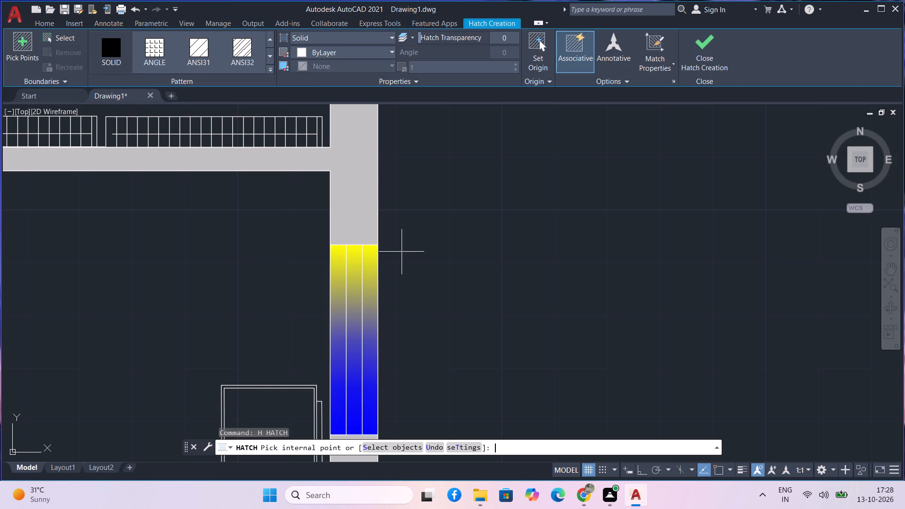
left_click(274, 66)
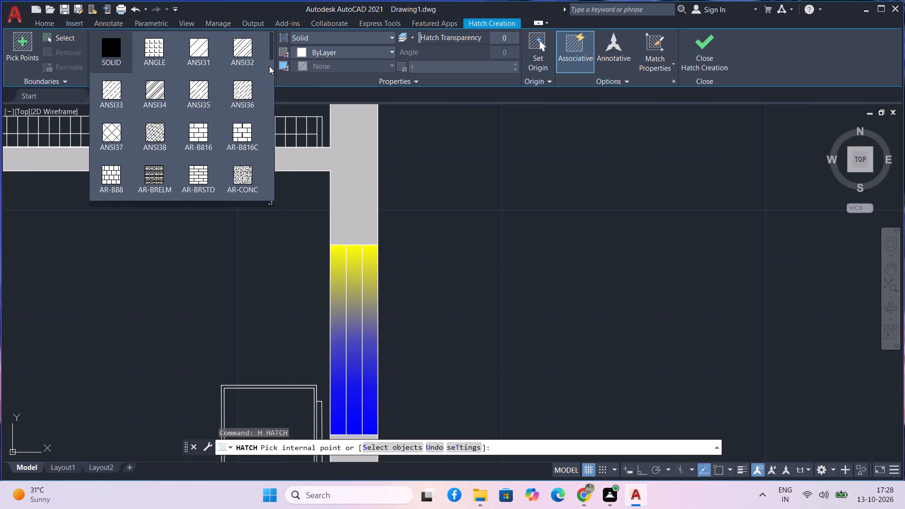
scroll(269, 66, "down", 10)
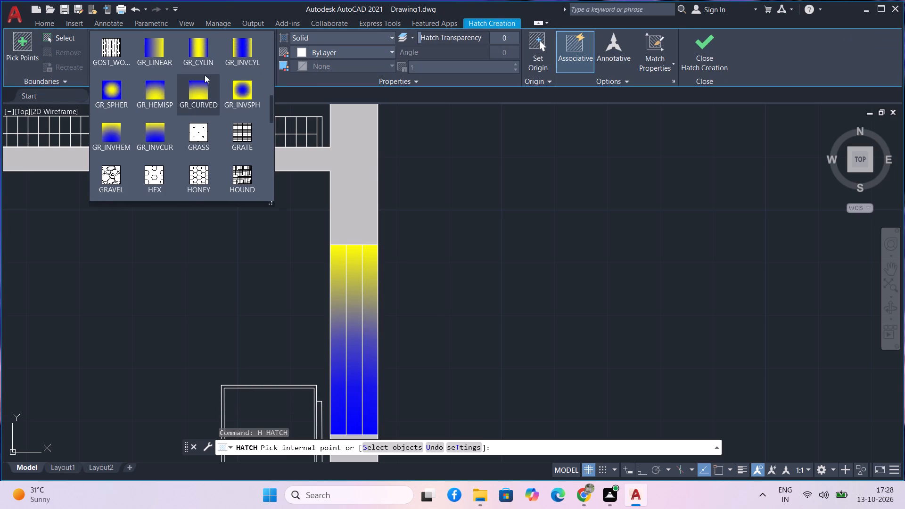
left_click(251, 49)
scroll(416, 196, "down", 3)
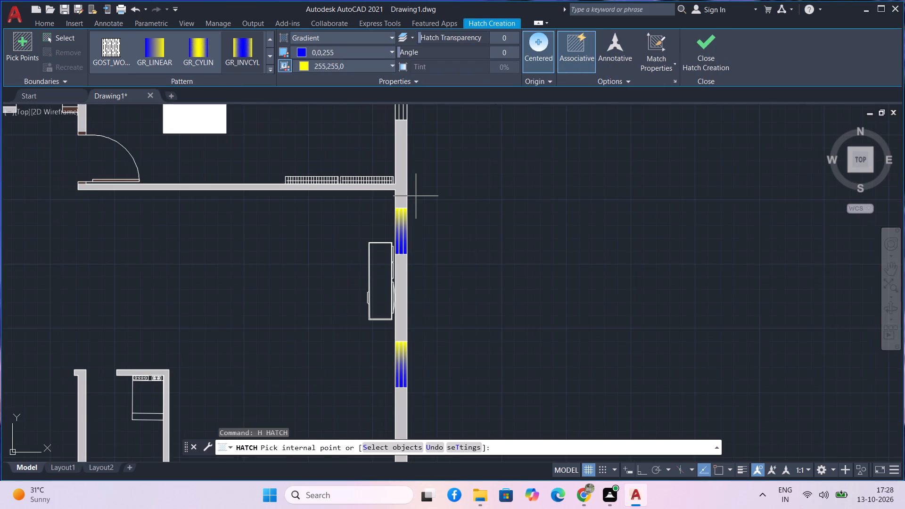
middle_click(416, 196)
middle_click_drag(416, 200, 403, 240)
scroll(406, 227, "down", 1)
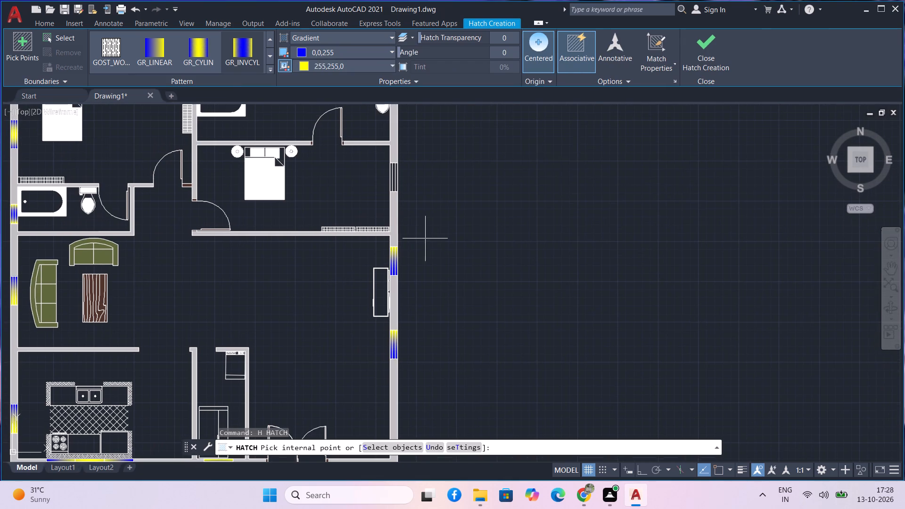
middle_click_drag(474, 209, 501, 285)
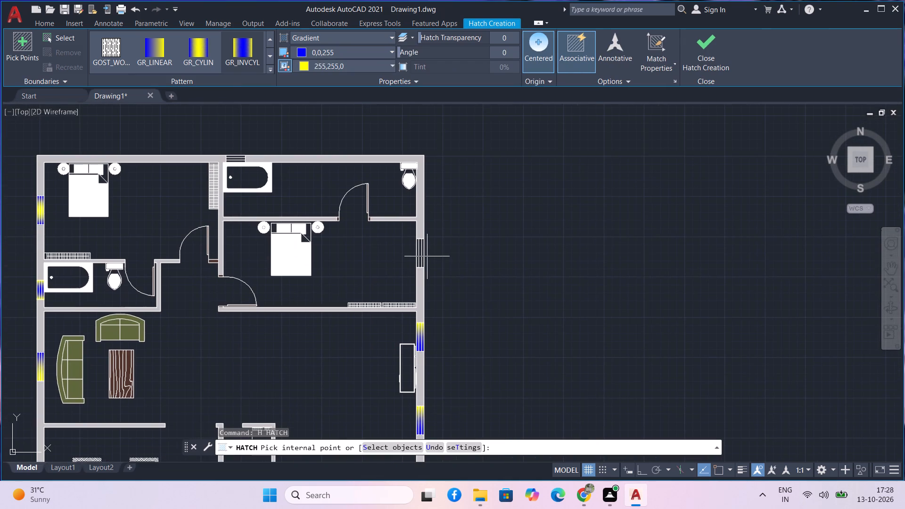
scroll(422, 263, "up", 4)
left_click(400, 261)
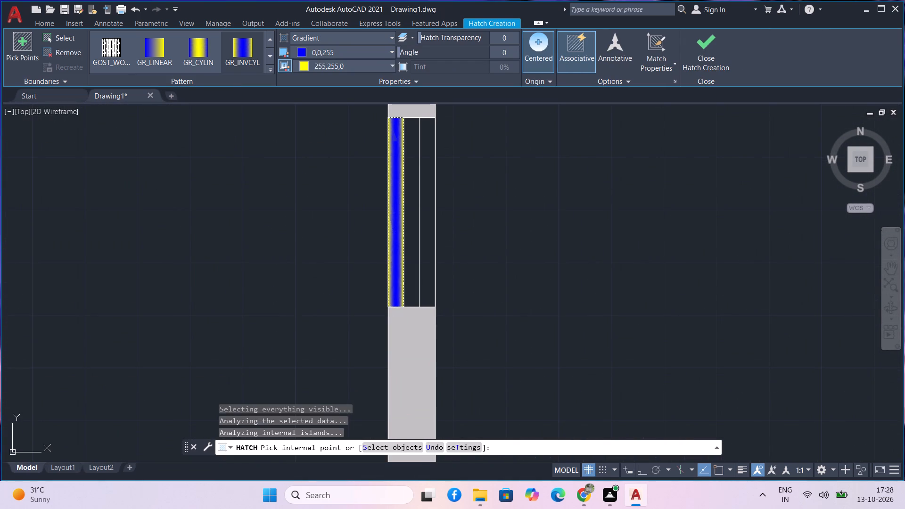
left_click(411, 261)
left_click(426, 258)
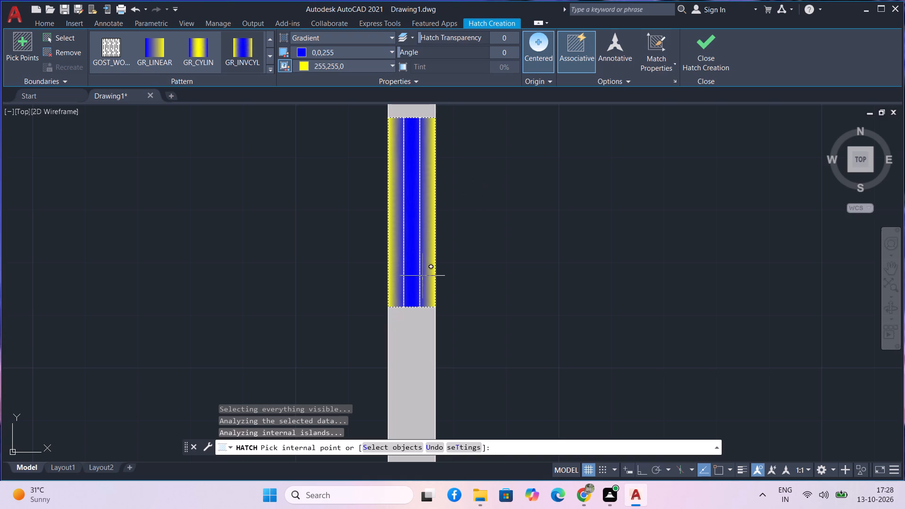
key("space")
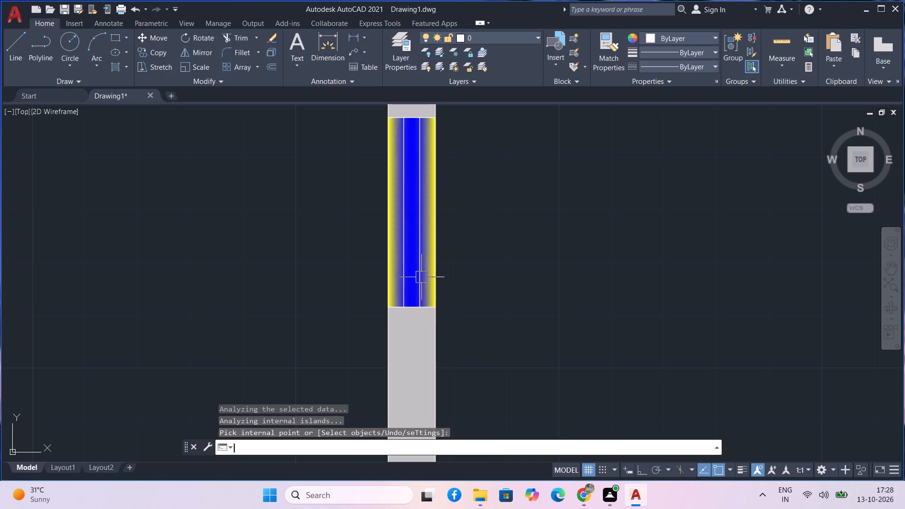
Fill all three strips of the bathroom window above the bathtub in the top exterior wall with the blue-yellow GR_INVHEM gradient.
type("h")
key("space")
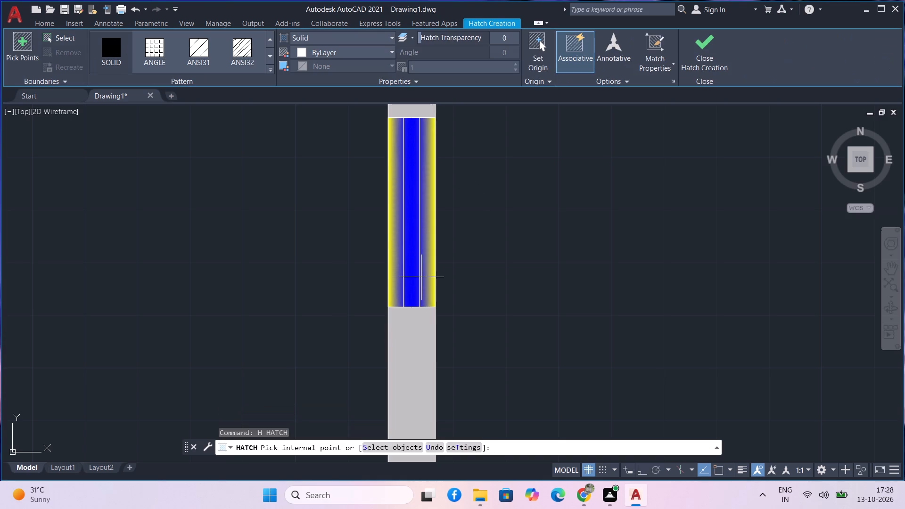
scroll(420, 277, "down", 1)
scroll(462, 295, "down", 2)
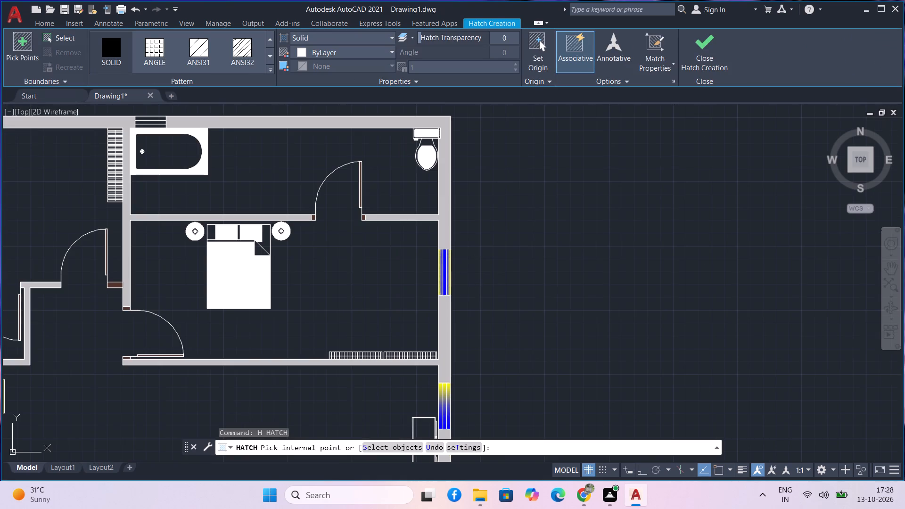
middle_click_drag(500, 250, 563, 407)
scroll(209, 263, "up", 2)
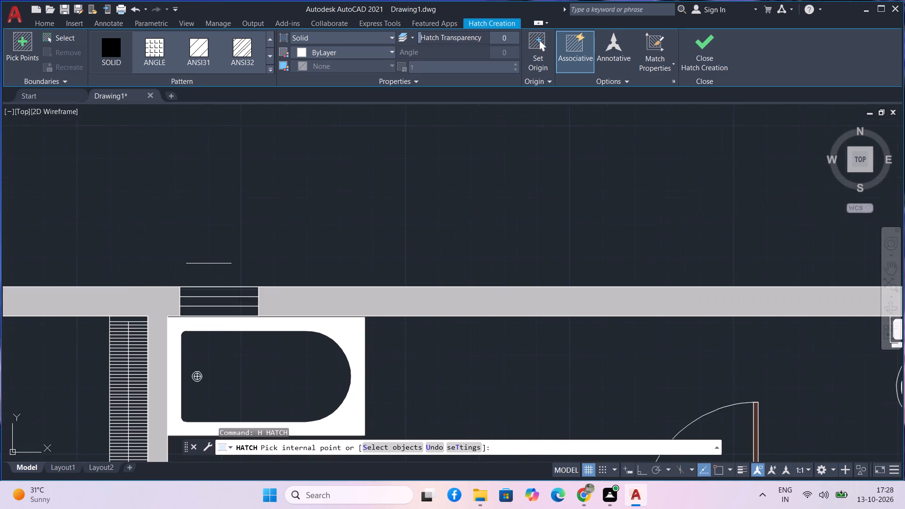
left_click(272, 70)
scroll(265, 82, "down", 9)
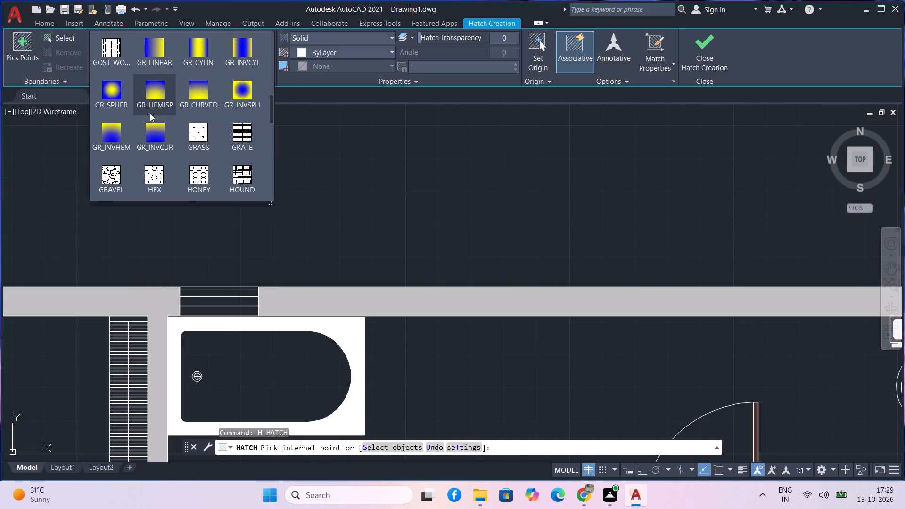
left_click(114, 143)
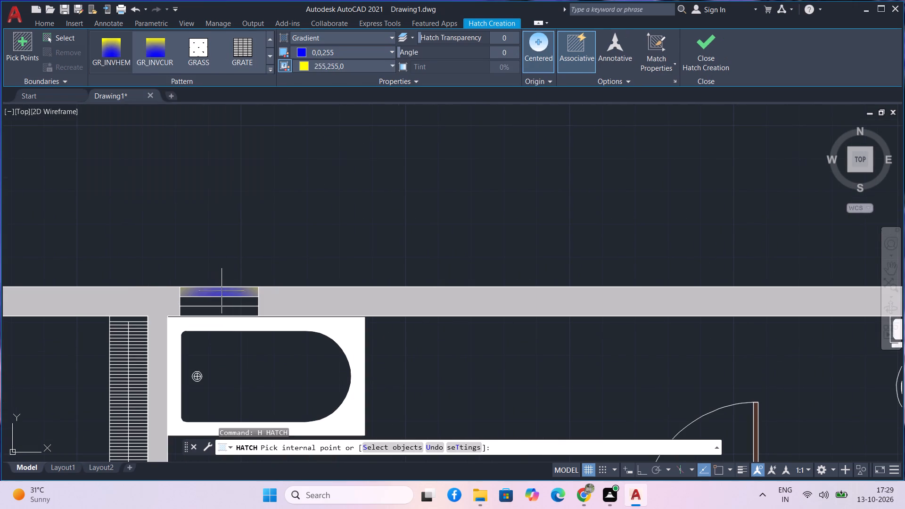
left_click(222, 290)
left_click(222, 302)
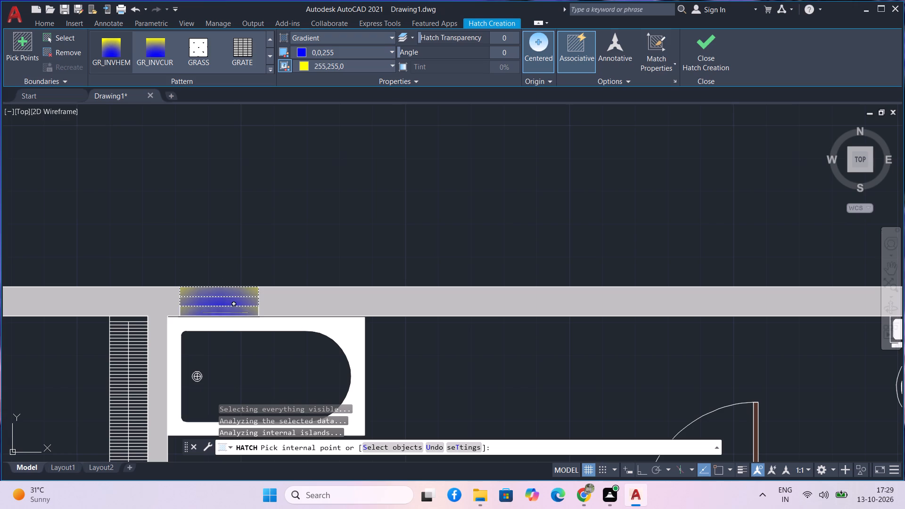
left_click(225, 313)
left_click(718, 53)
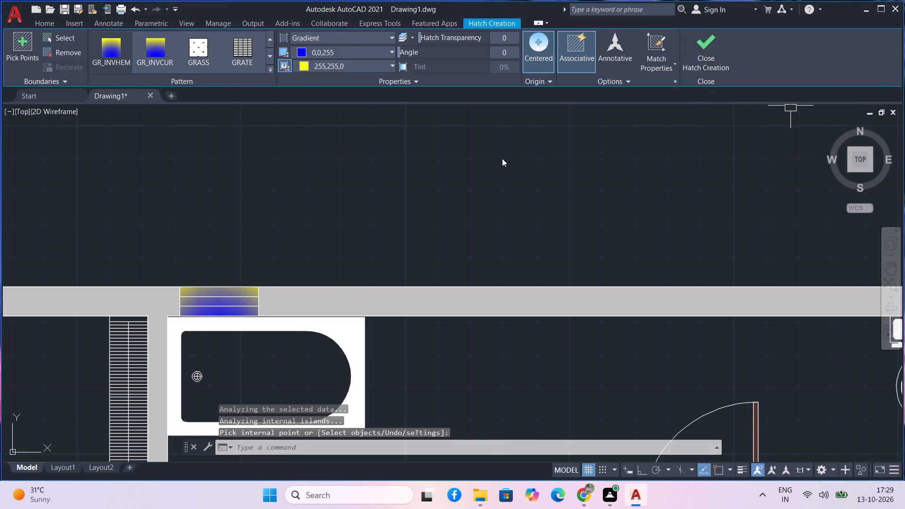
Save the completed floor plan drawing in the Documents folder under the file name 2BHK APARTMENT FLOOR PLAN MAIN.
scroll(472, 185, "down", 3)
scroll(472, 237, "down", 1)
middle_click_drag(473, 243, 371, 117)
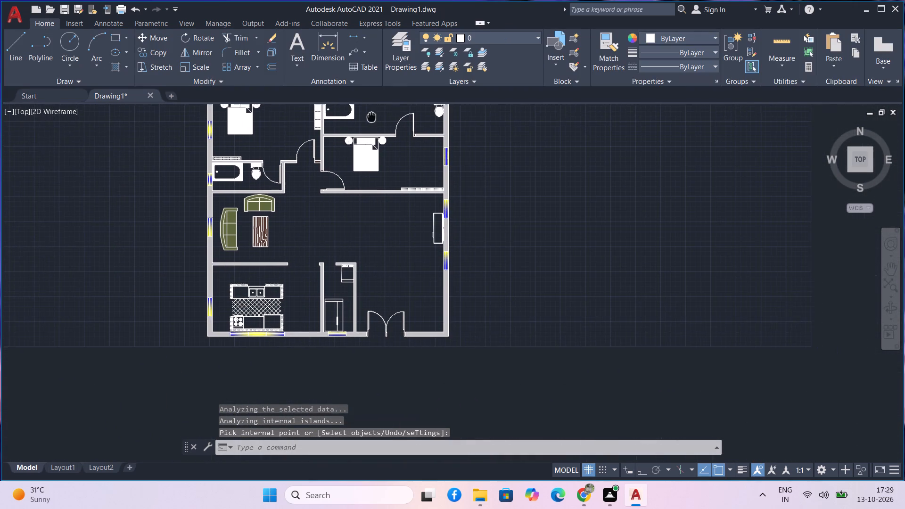
middle_click_drag(371, 117, 371, 140)
middle_click(371, 140)
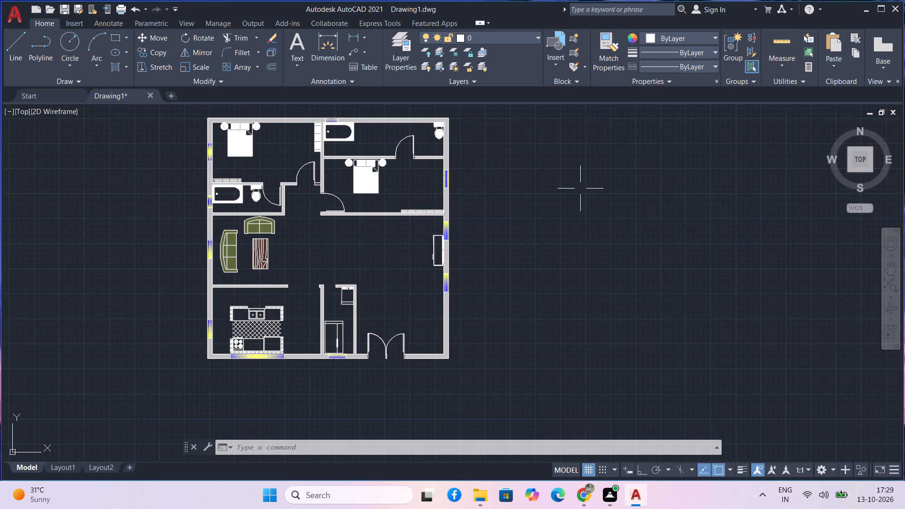
key("ctrl+s")
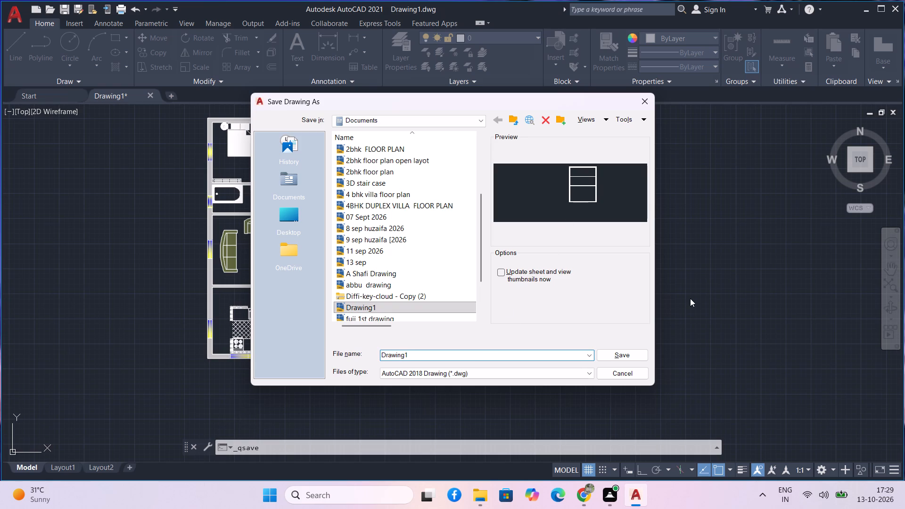
left_click(568, 358)
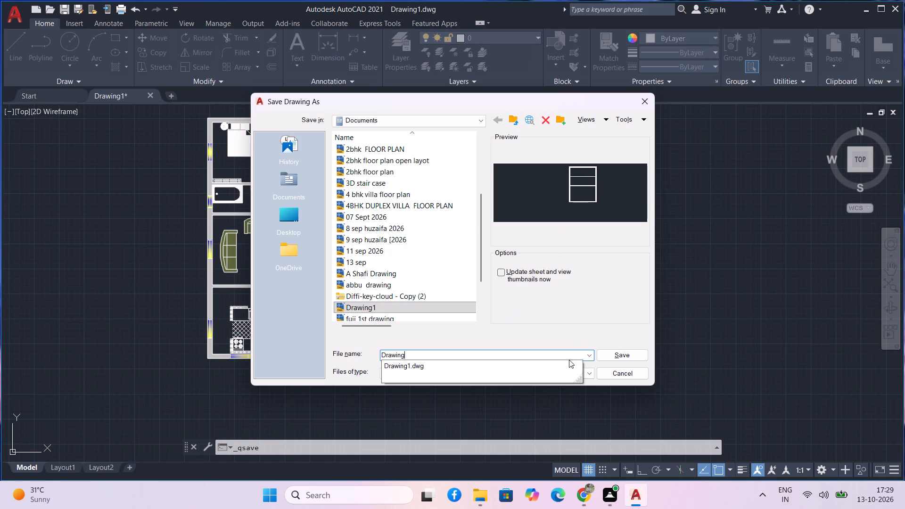
type("2BHK")
key("space")
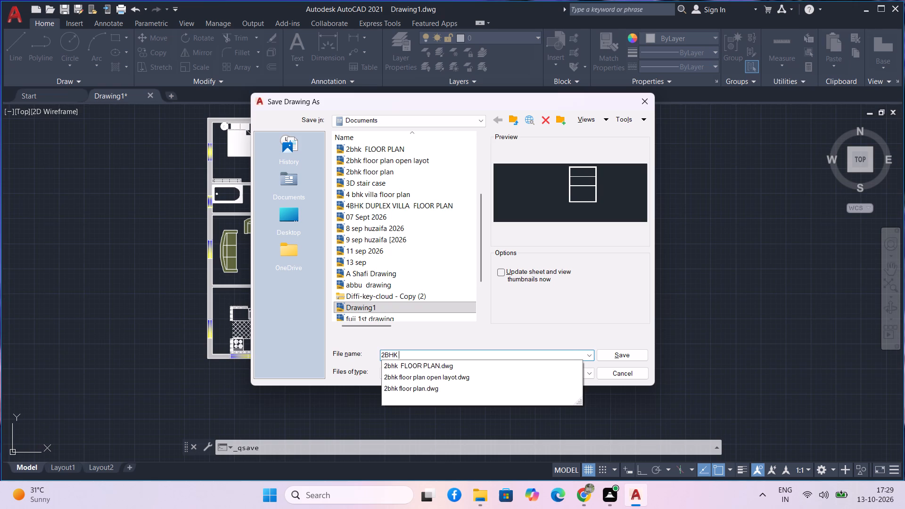
type("APARTMENT")
key("space")
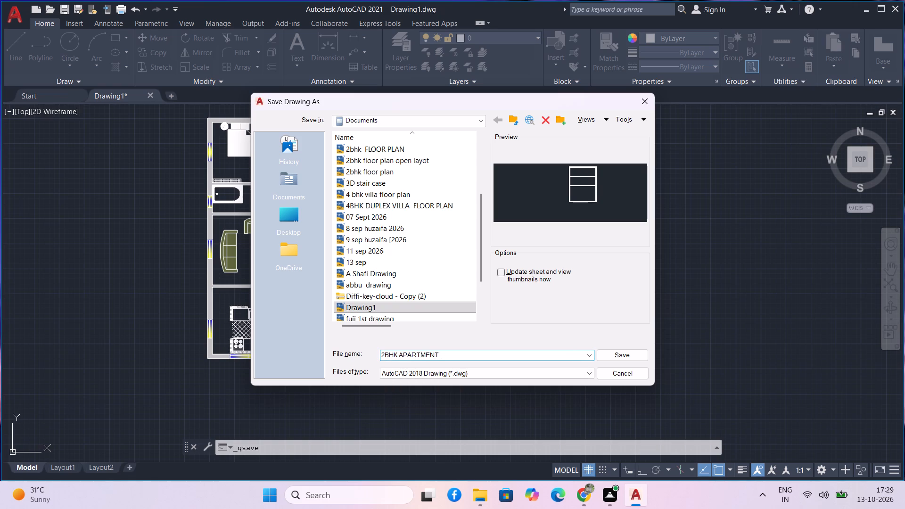
type("FLOOR O")
key("BackSpace")
type("PLAN MAIN")
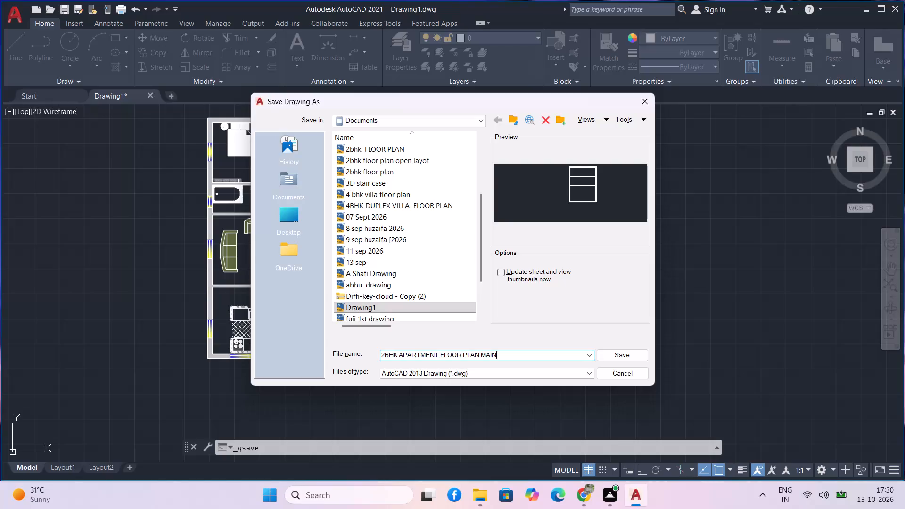
key("shift+Return")
key("shift+parenright")
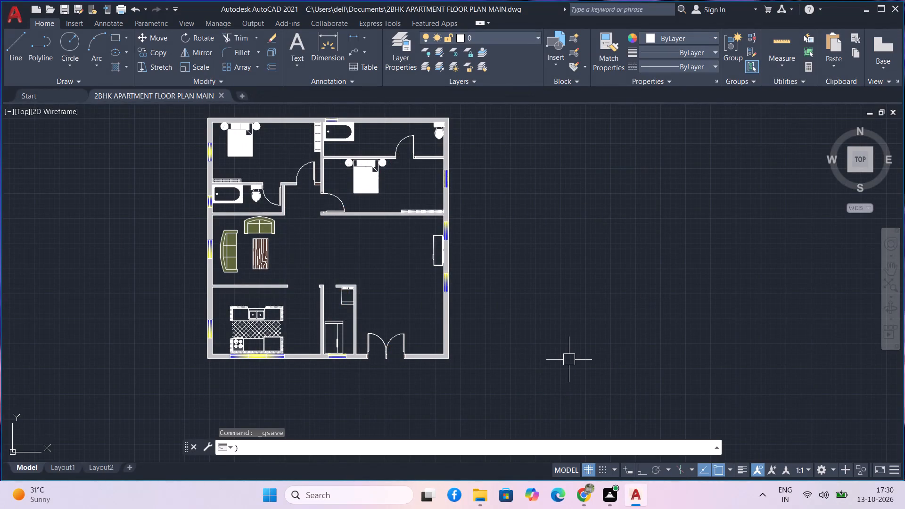
key("Escape")
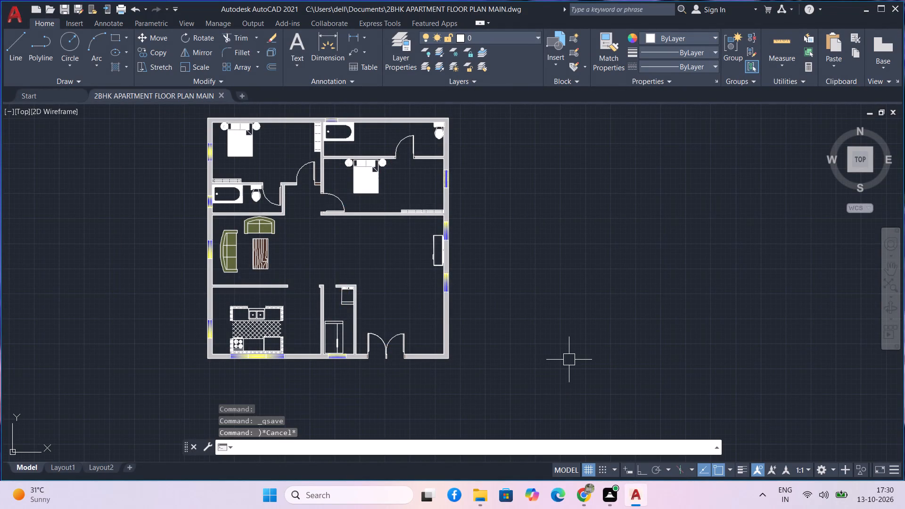
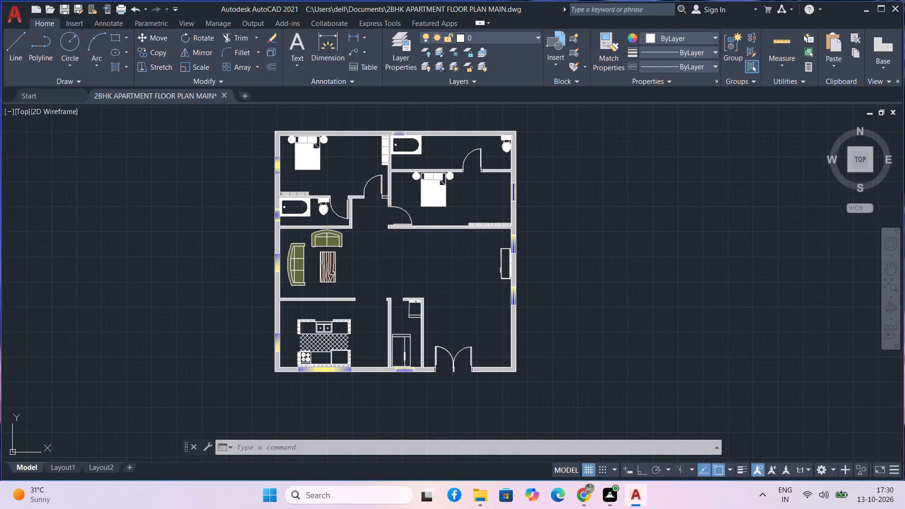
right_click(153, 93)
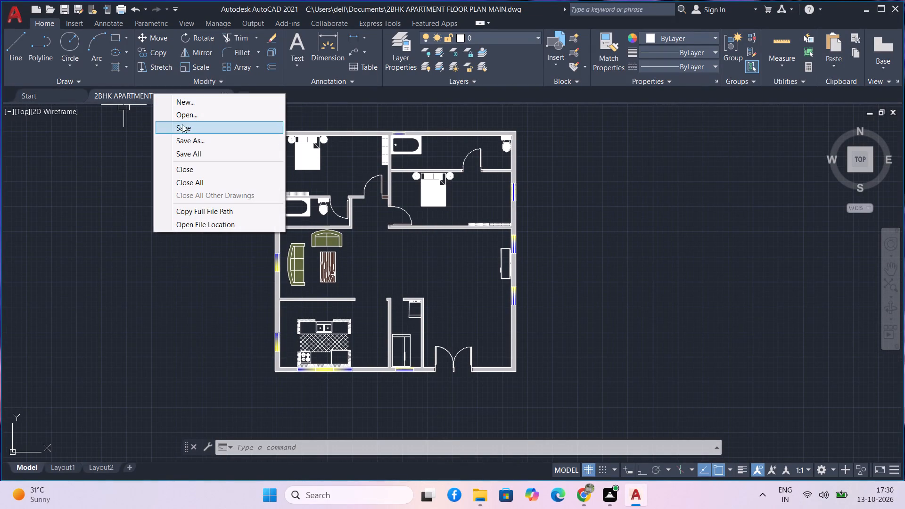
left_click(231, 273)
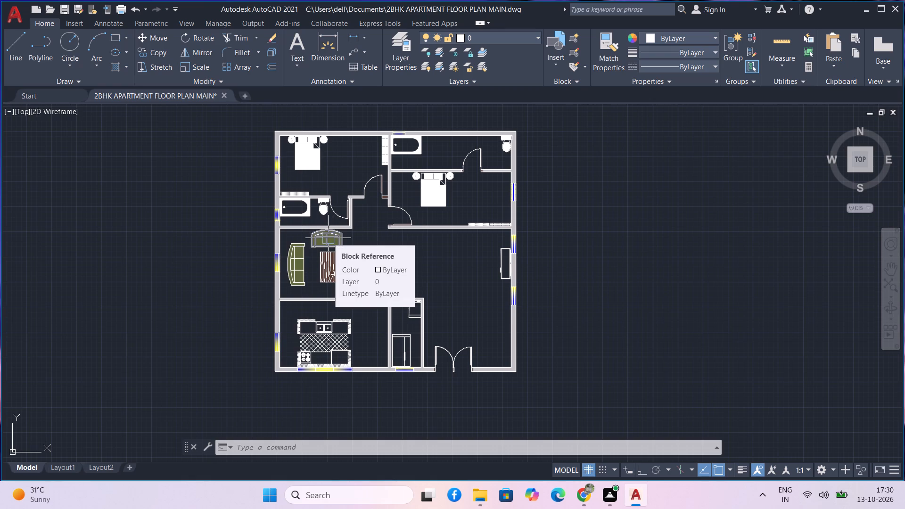
Fill the basin of the bathtub in the left-hand bathroom with a solid hatch in blue 39,118,187.
type("H")
key("space")
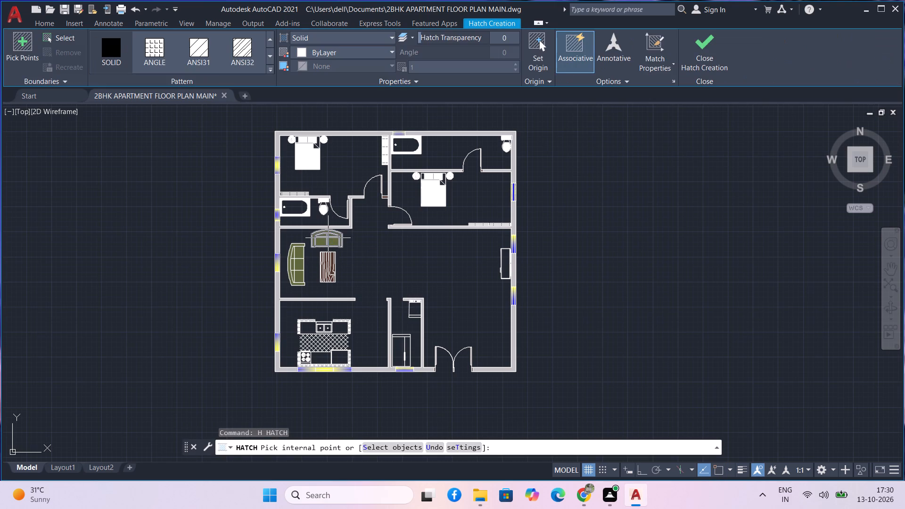
left_click(286, 65)
left_click(327, 52)
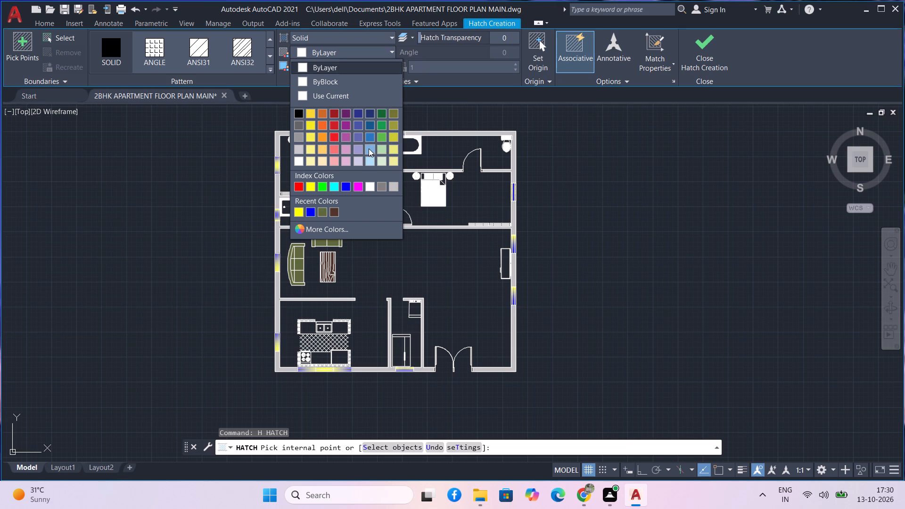
left_click(367, 135)
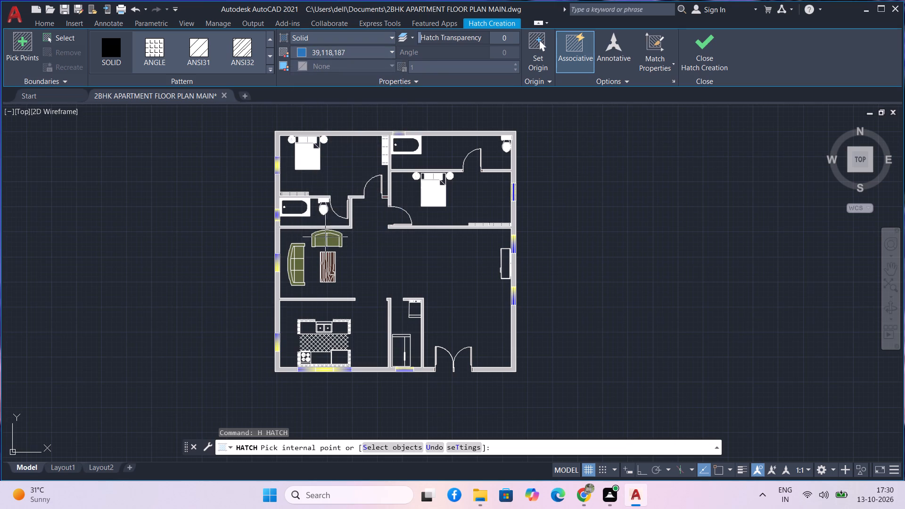
scroll(297, 229, "up", 3)
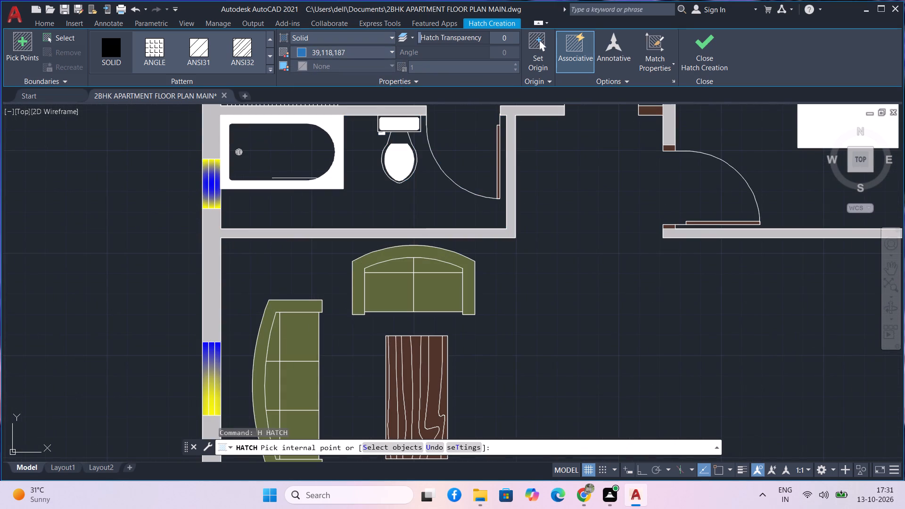
left_click(293, 162)
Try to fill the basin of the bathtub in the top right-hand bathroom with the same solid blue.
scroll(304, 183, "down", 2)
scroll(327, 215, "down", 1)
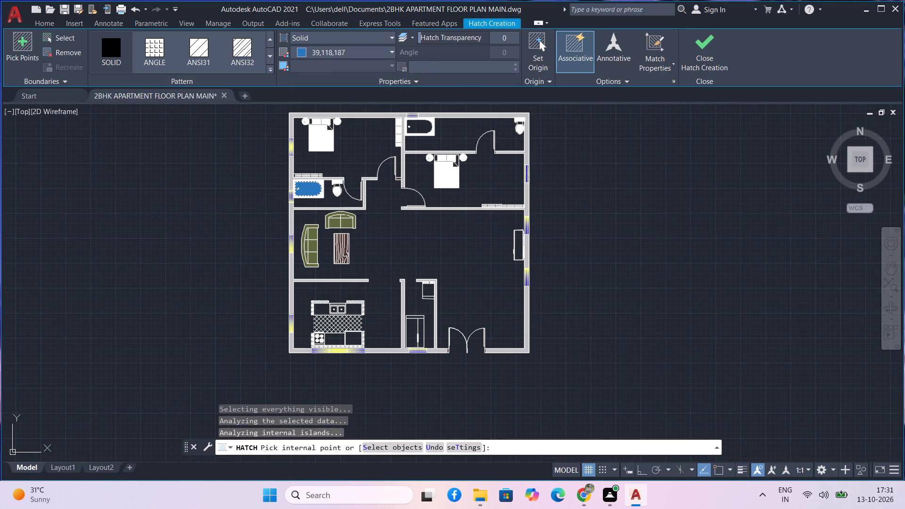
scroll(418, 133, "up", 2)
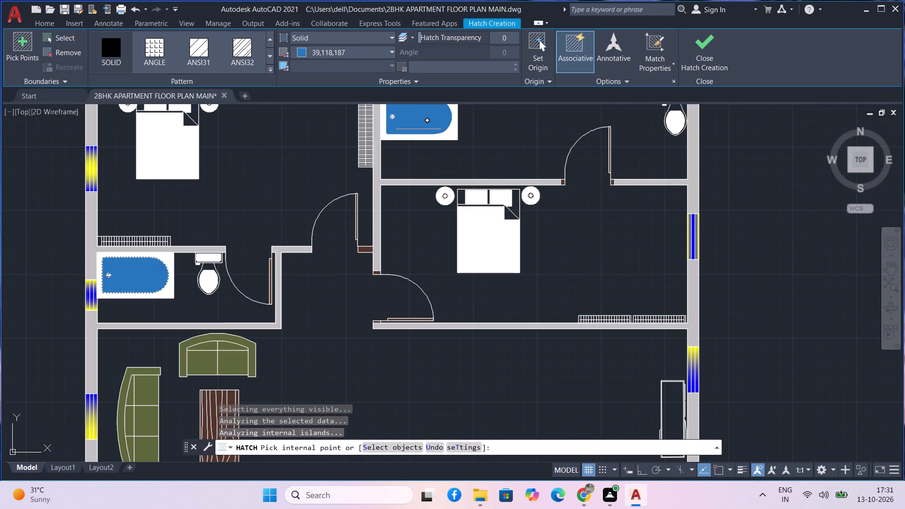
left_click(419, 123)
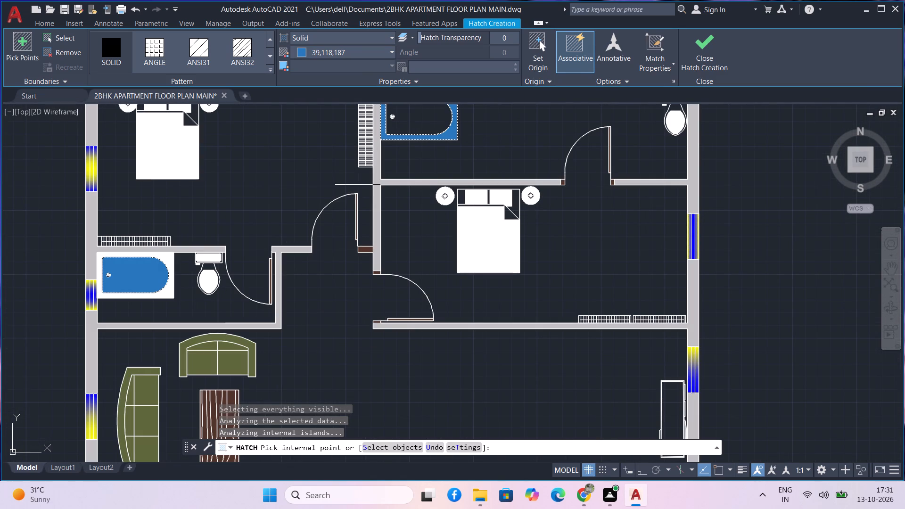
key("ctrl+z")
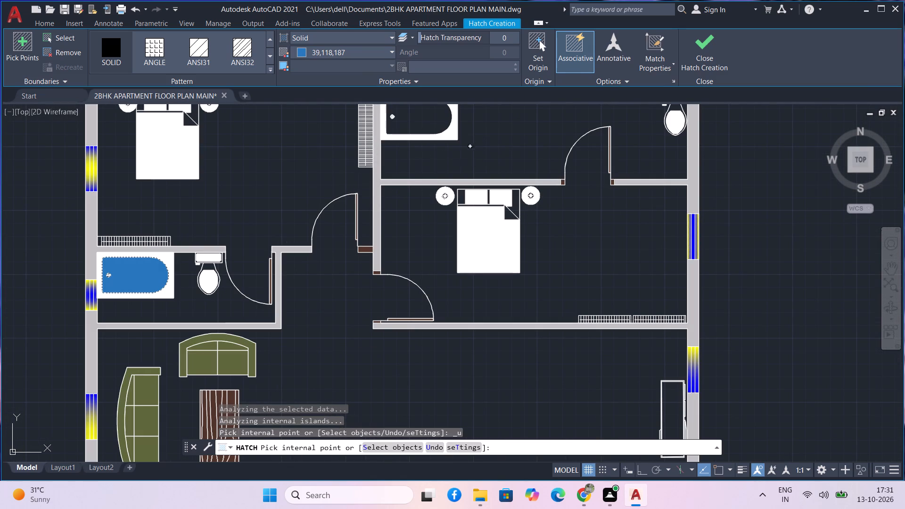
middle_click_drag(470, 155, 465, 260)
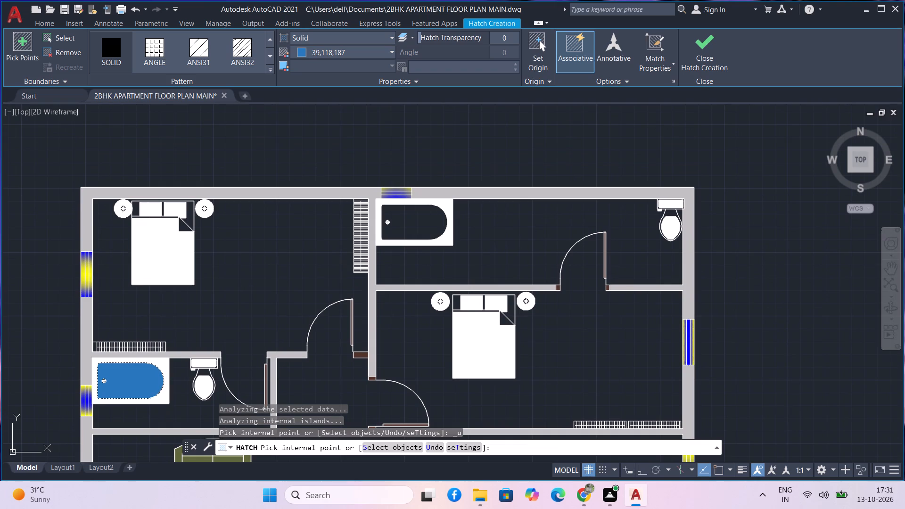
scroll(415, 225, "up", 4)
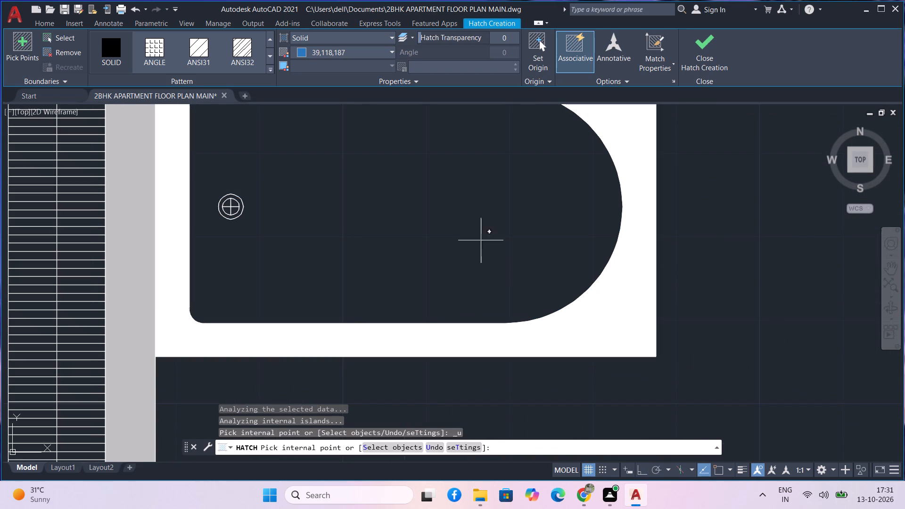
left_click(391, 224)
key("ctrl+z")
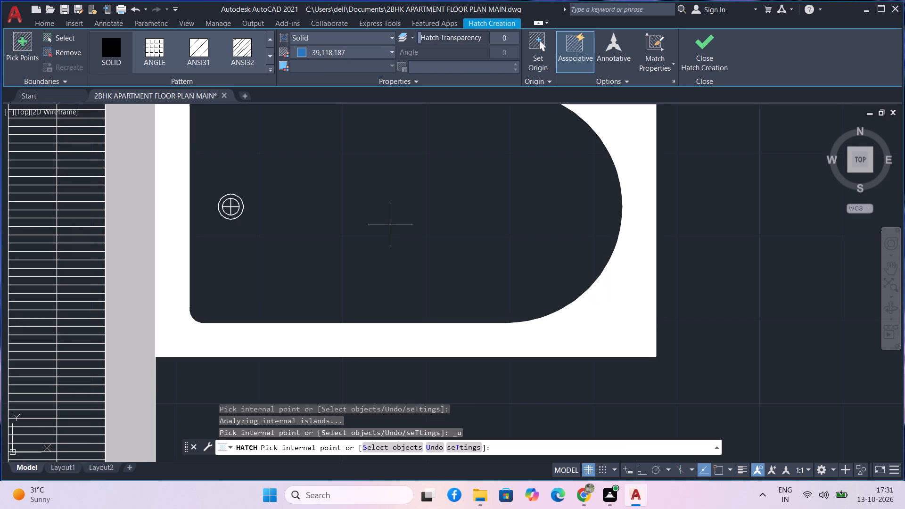
Hatch the basin of the bathtub in the top right-hand bathroom, around its drain, with solid blue 39,118,187.
middle_click_drag(422, 220, 429, 308)
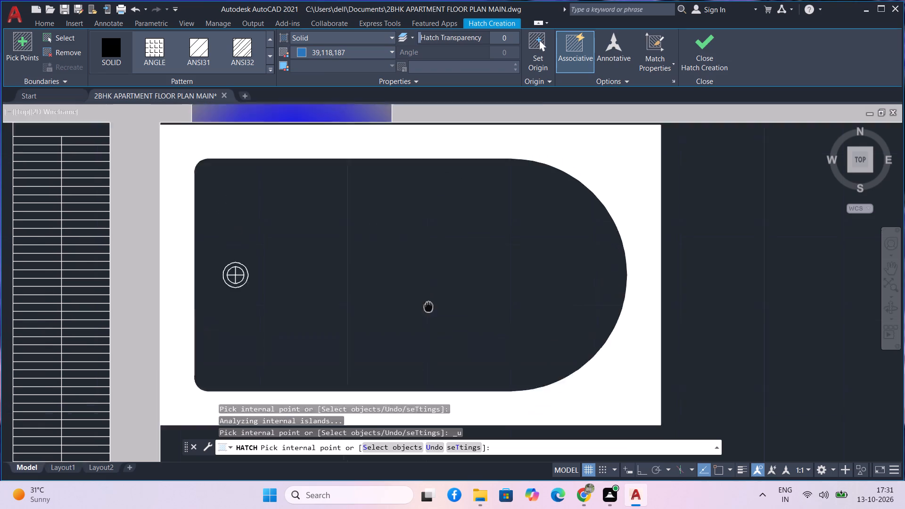
middle_click_drag(429, 308, 430, 323)
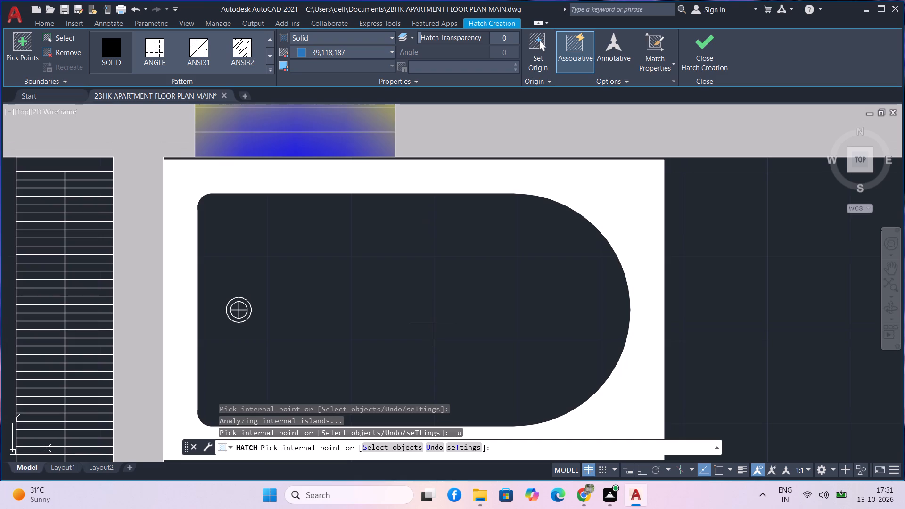
key("space")
type("HB")
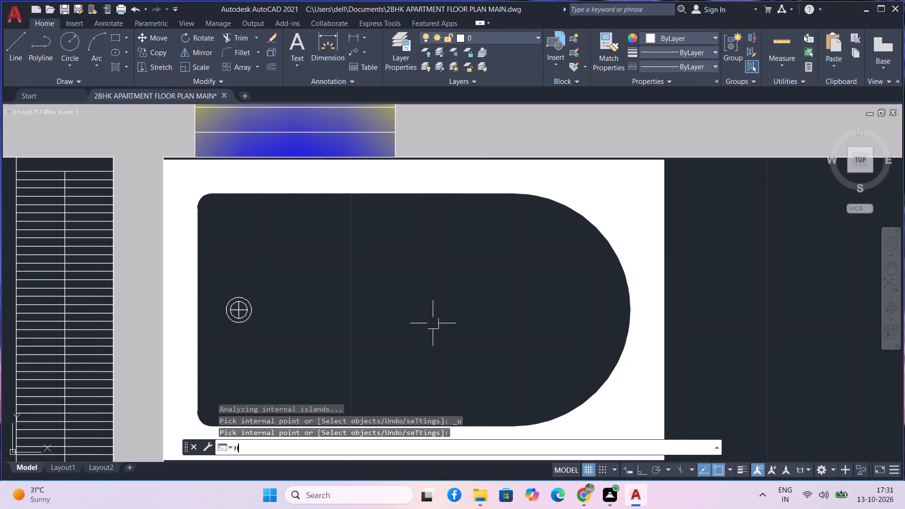
key("space")
type("H")
key("space")
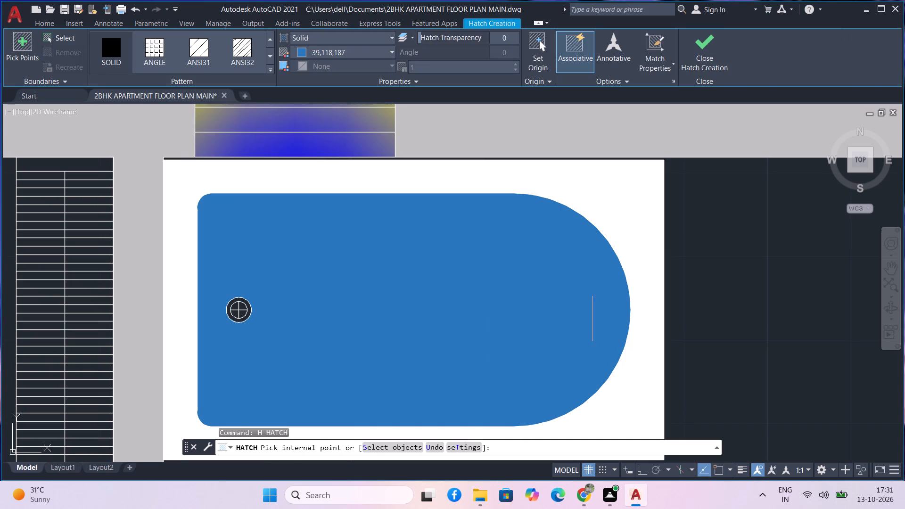
left_click(481, 303)
left_click(685, 65)
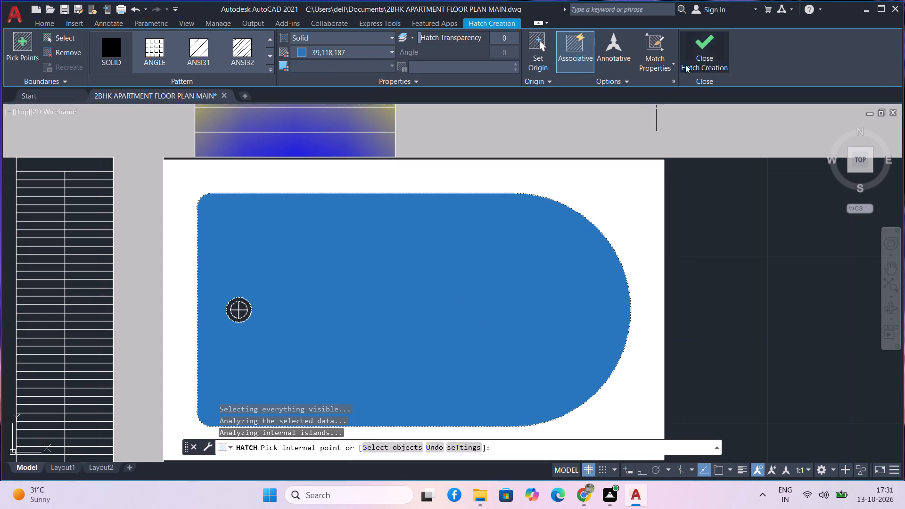
Review the fills and furnishings of the floor plan across the bedrooms, bathrooms, living area, kitchen and entrance.
scroll(692, 284, "down", 4)
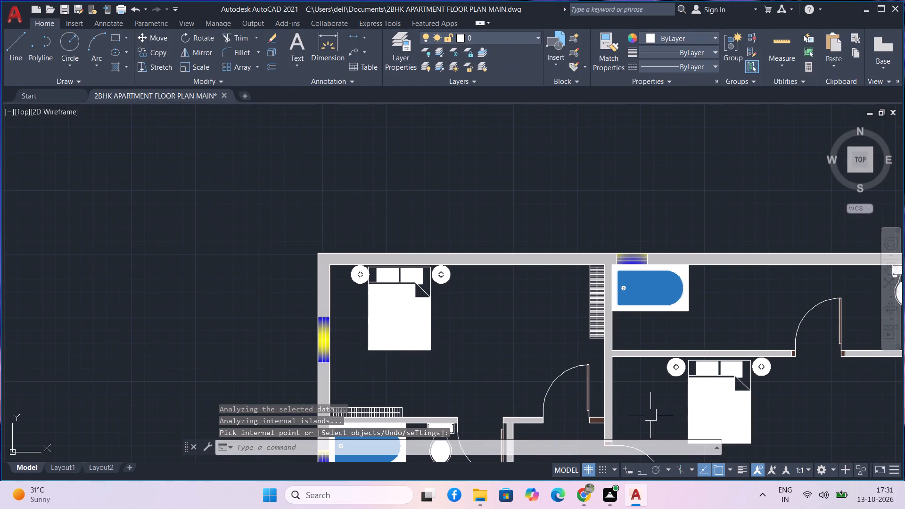
middle_click_drag(651, 413, 525, 143)
scroll(545, 236, "down", 1)
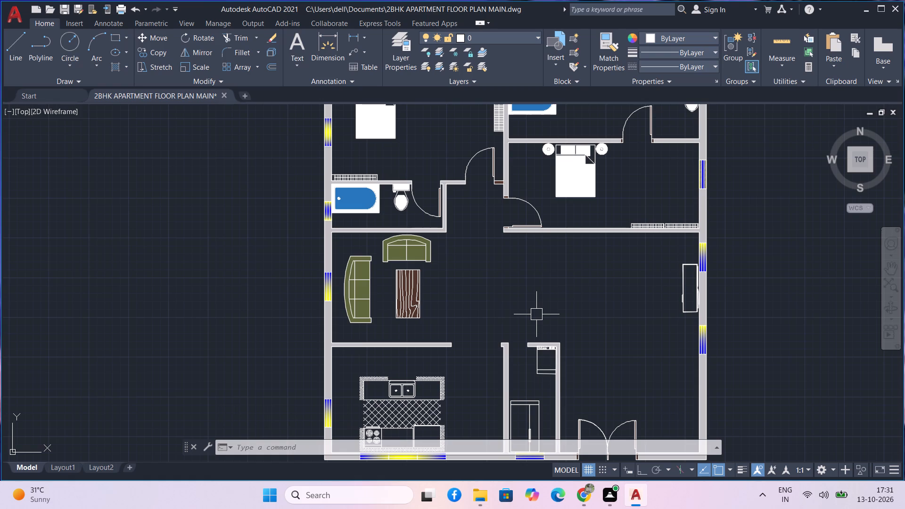
middle_click_drag(485, 321, 474, 291)
middle_click_drag(471, 331, 463, 304)
middle_click(463, 304)
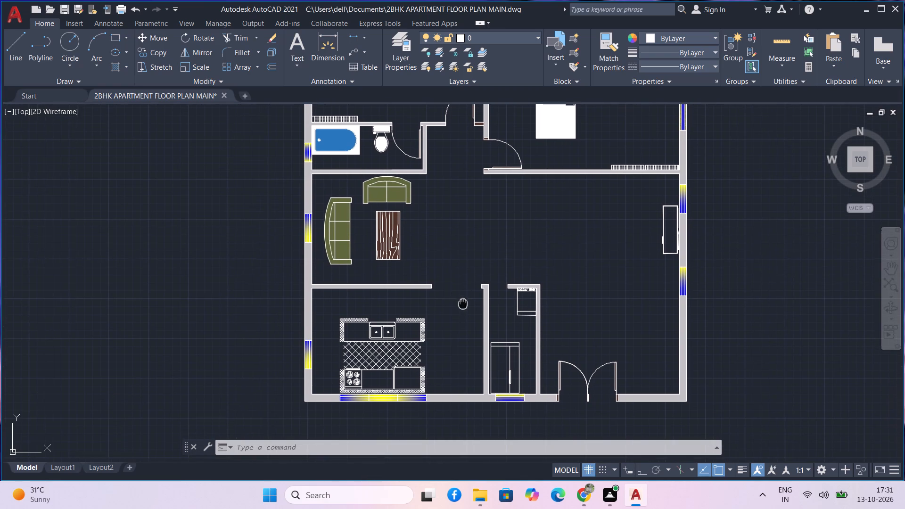
middle_click_drag(505, 324, 469, 337)
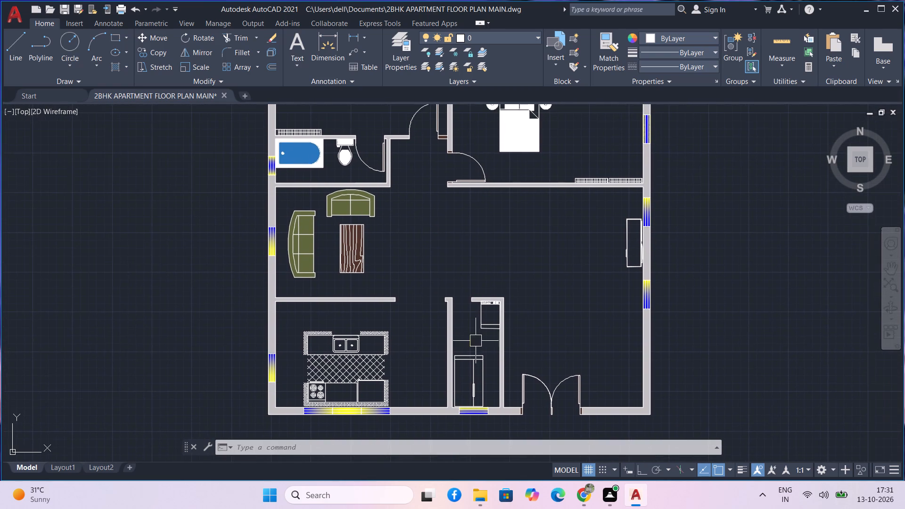
middle_click_drag(584, 367, 584, 395)
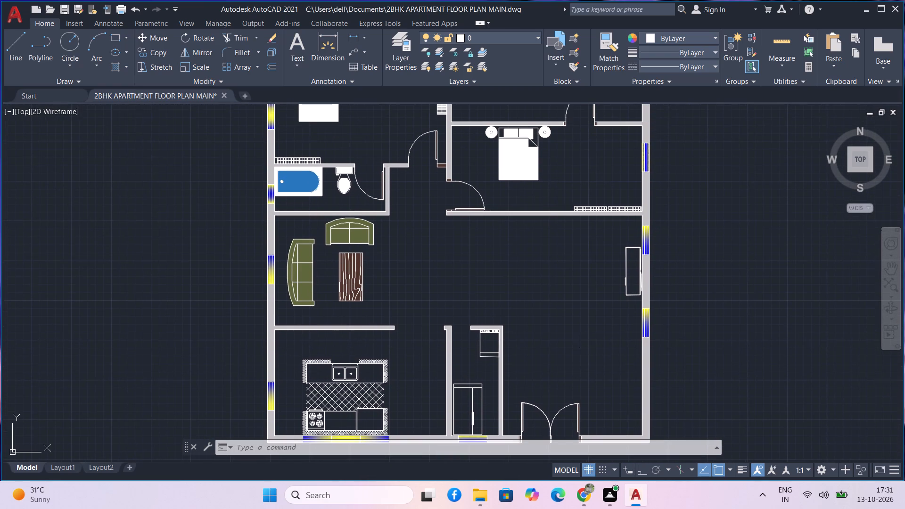
middle_click_drag(585, 342, 585, 355)
middle_click_drag(582, 350, 584, 388)
middle_click_drag(573, 364, 584, 384)
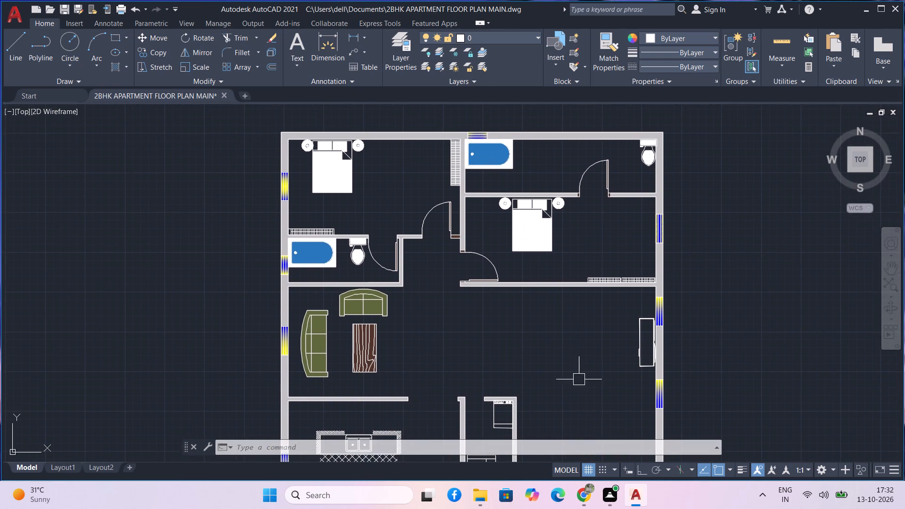
middle_click_drag(581, 384, 592, 401)
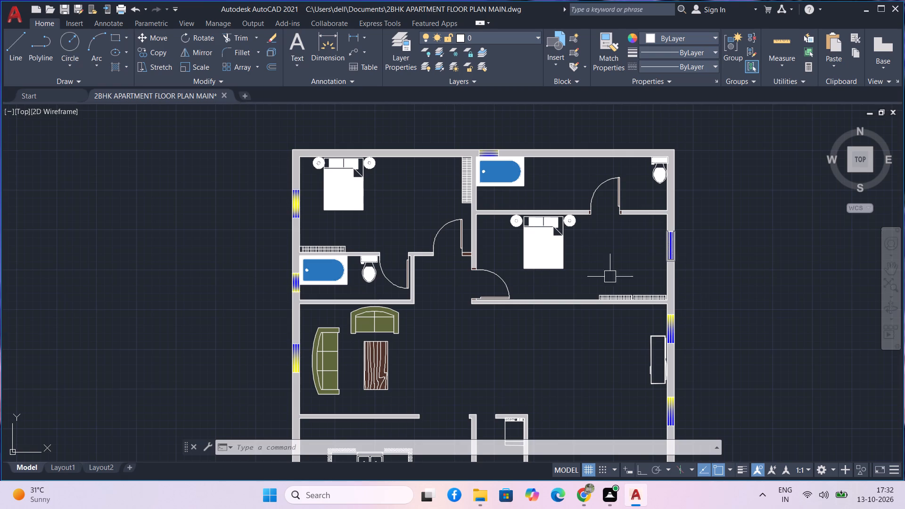
middle_click_drag(493, 387, 481, 324)
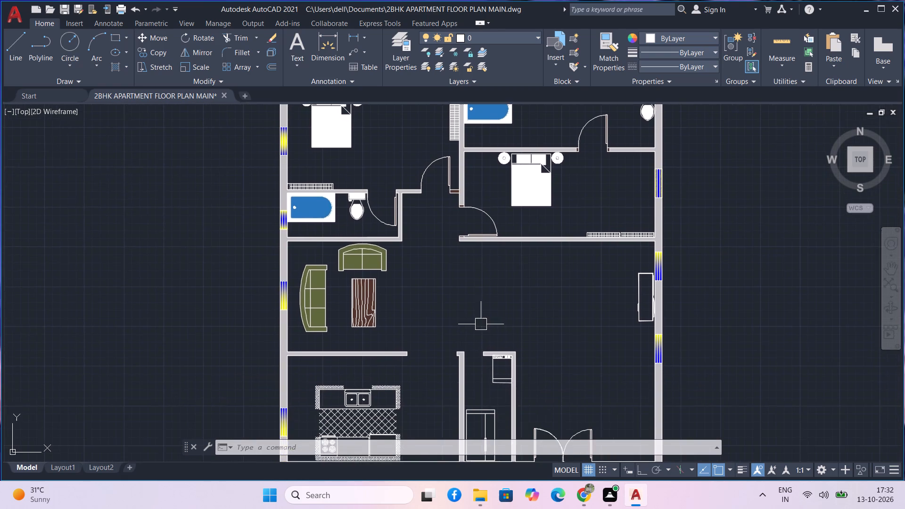
scroll(481, 324, "down", 1)
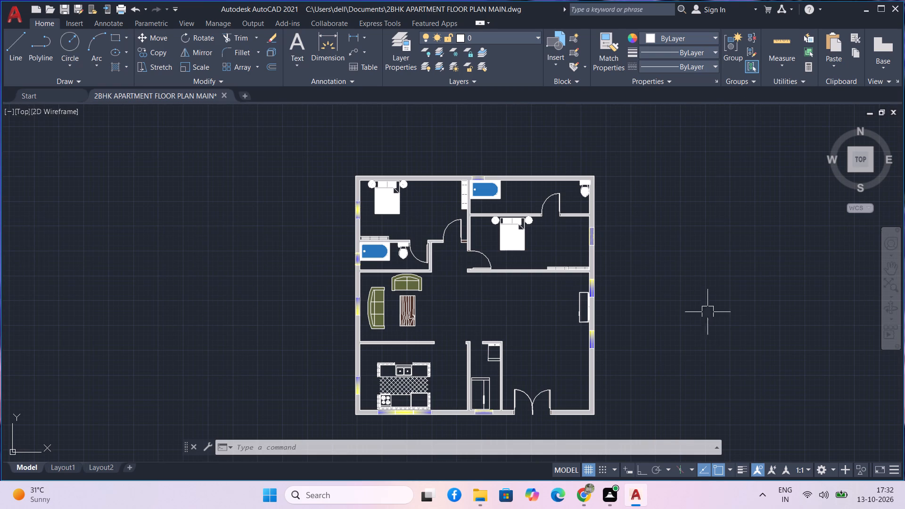
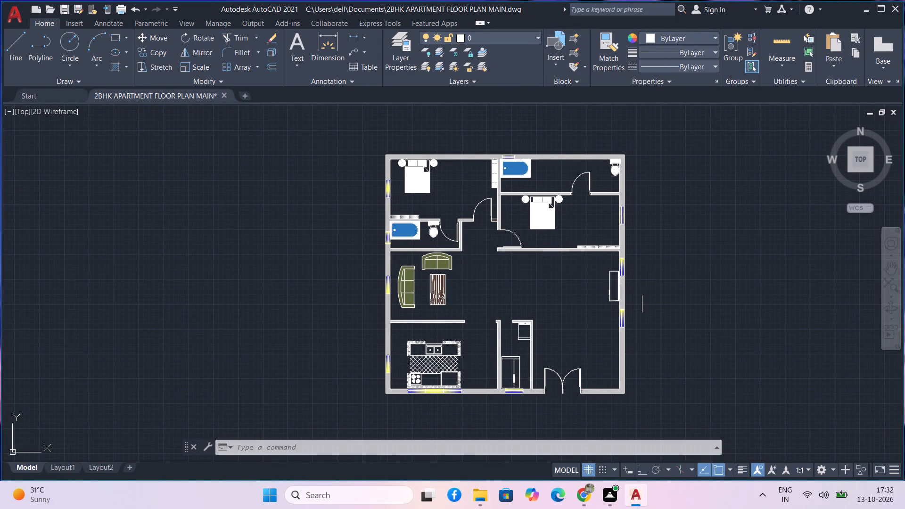
Hatch the rectangular television unit against the living area's right-hand wall with the GR_INVCYL gradient in blue 0,0,255 and yellow 255,255,0.
type("H")
key("space")
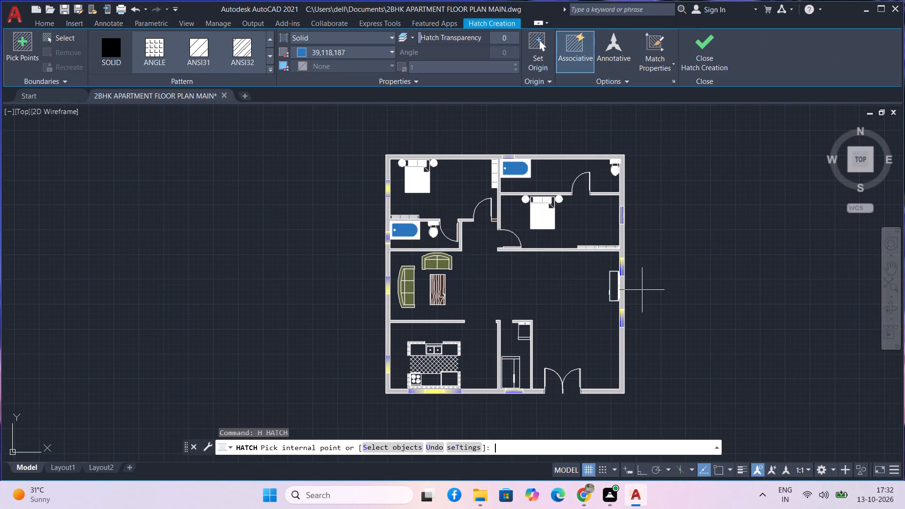
left_click(268, 68)
scroll(221, 53, "down", 9)
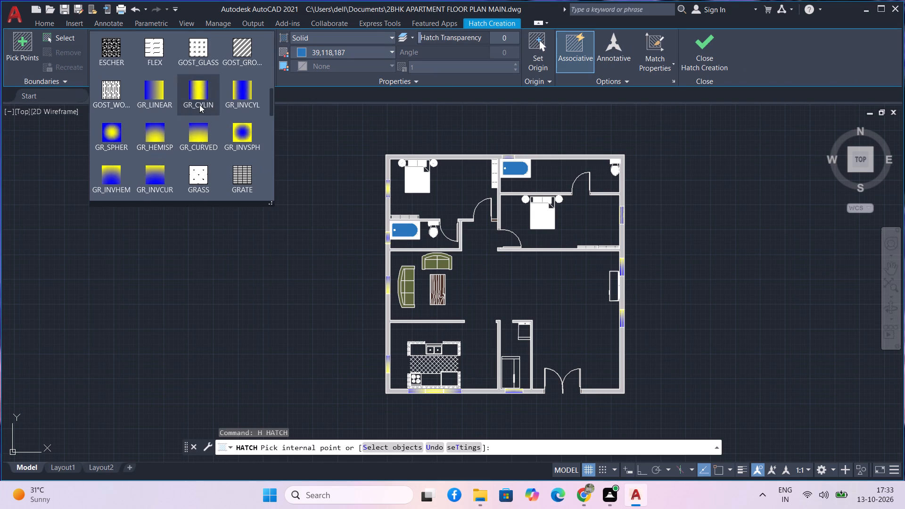
left_click(235, 100)
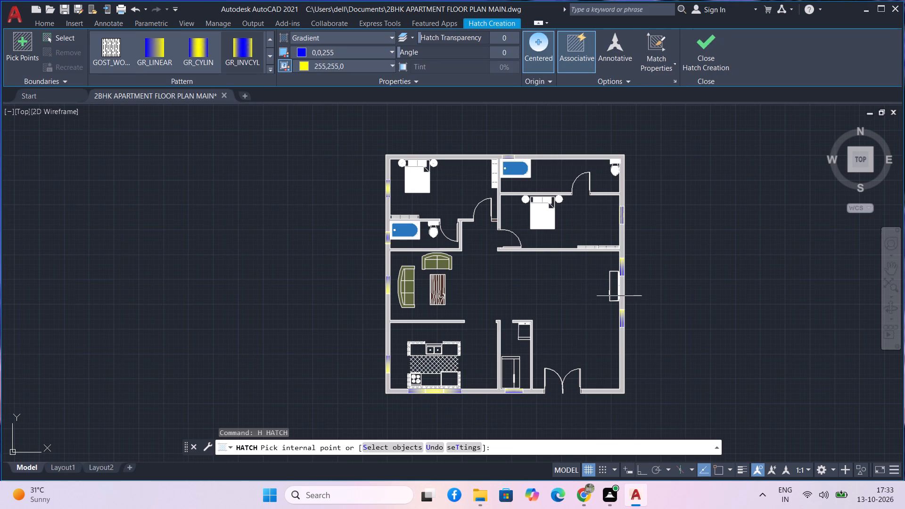
scroll(619, 296, "up", 4)
left_click(582, 281)
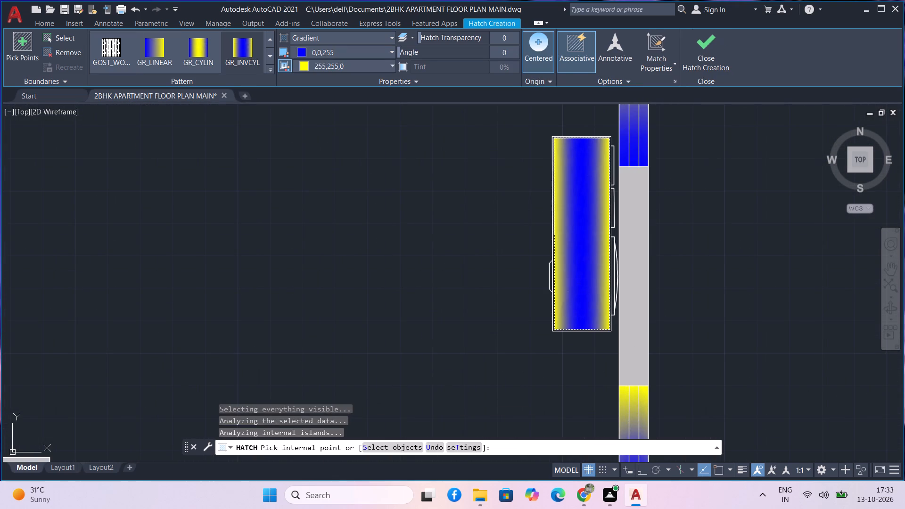
left_click(706, 49)
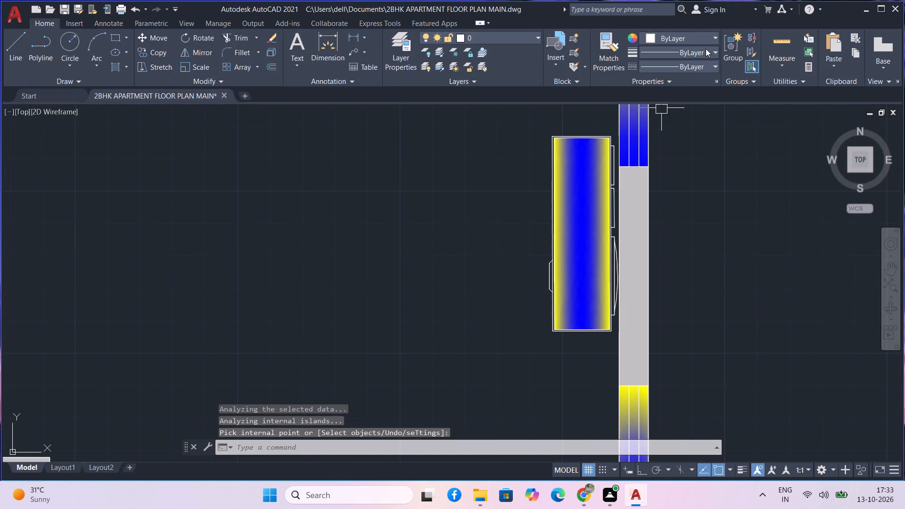
Review the gradient-filled unit and the other fills and furnishings across the bedrooms, bathrooms, living area, kitchen and entrance.
scroll(697, 107, "down", 2)
scroll(702, 150, "down", 2)
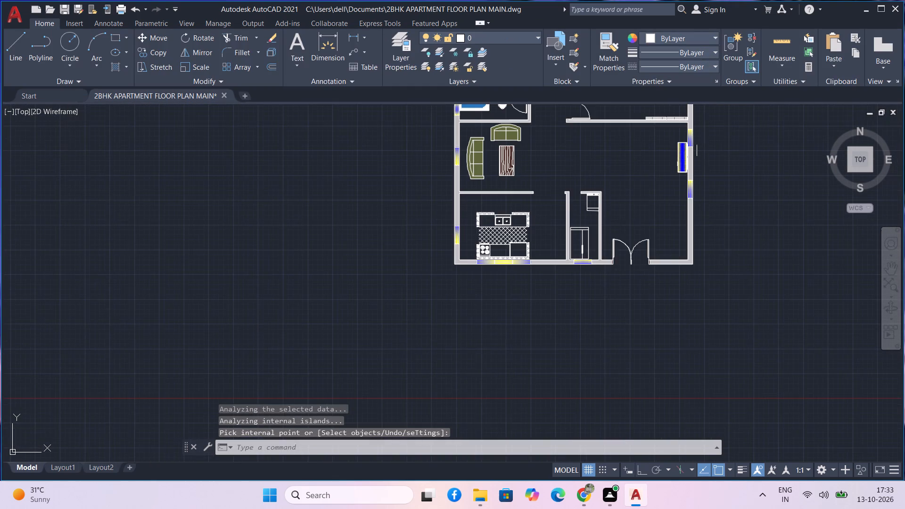
middle_click_drag(702, 150, 611, 202)
middle_click_drag(632, 179, 632, 188)
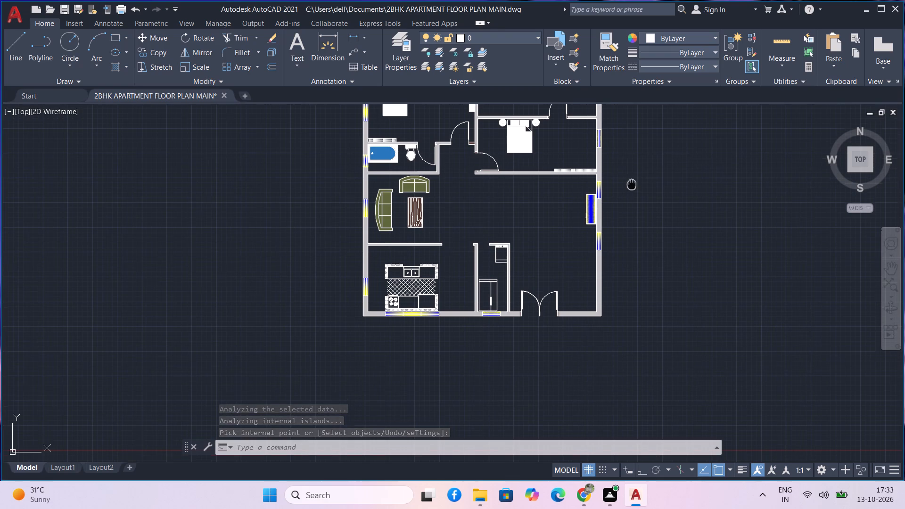
middle_click_drag(632, 188, 632, 230)
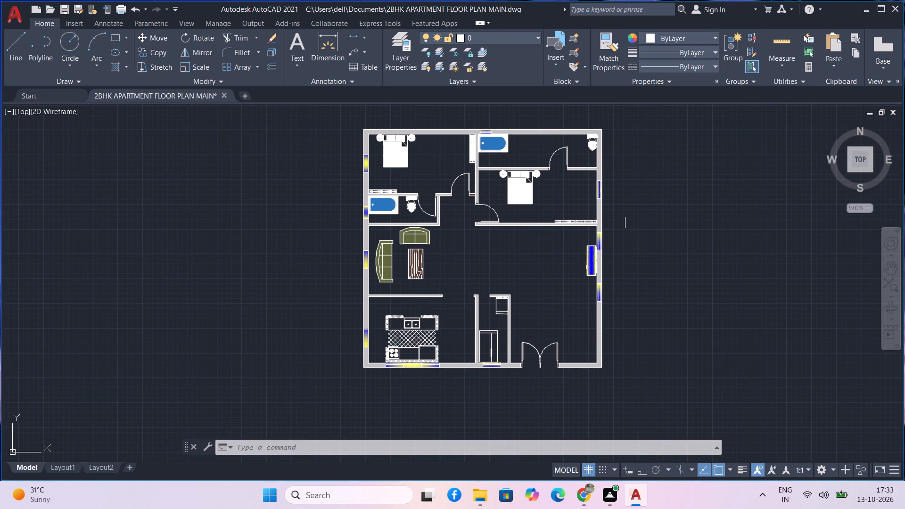
scroll(630, 222, "down", 1)
scroll(629, 222, "up", 1)
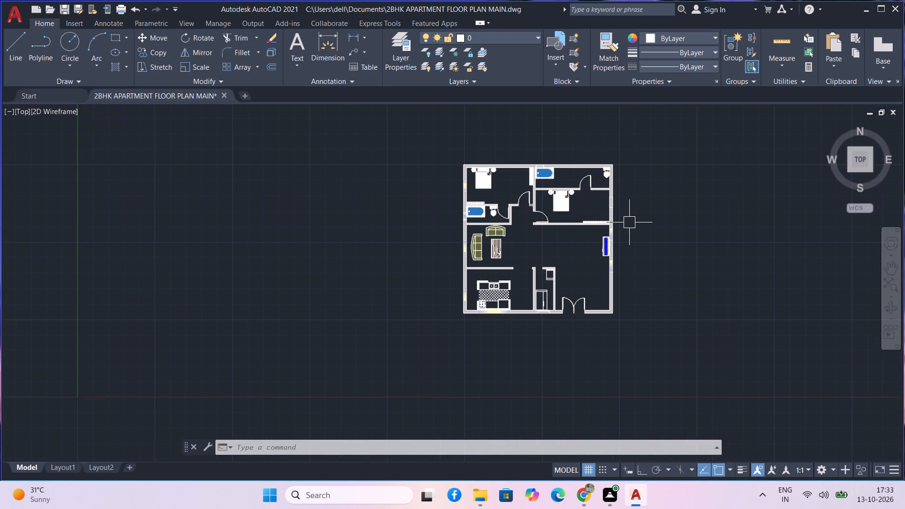
middle_click_drag(629, 222, 665, 247)
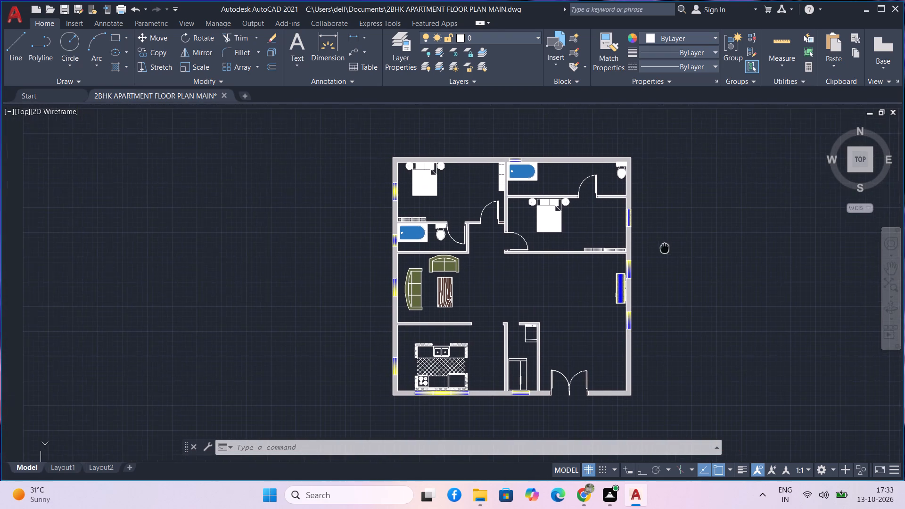
middle_click_drag(665, 247, 666, 246)
scroll(666, 246, "up", 1)
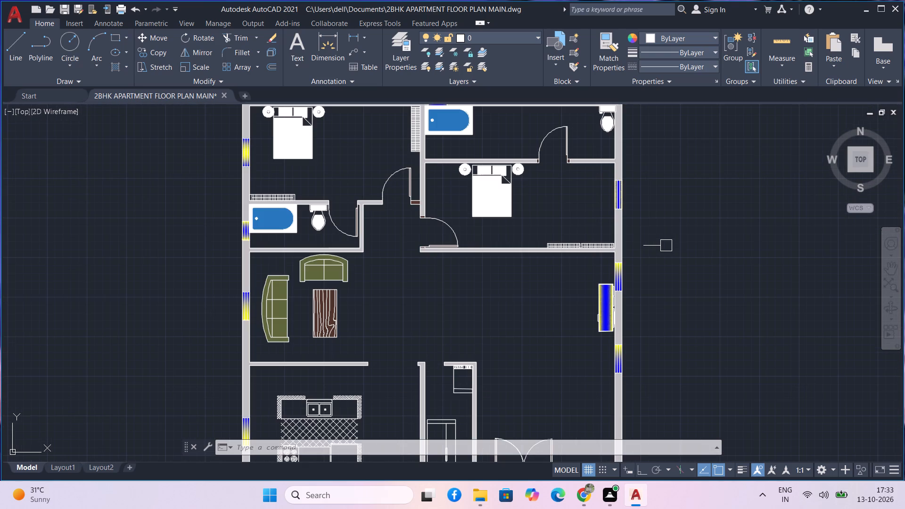
middle_click_drag(666, 246, 670, 271)
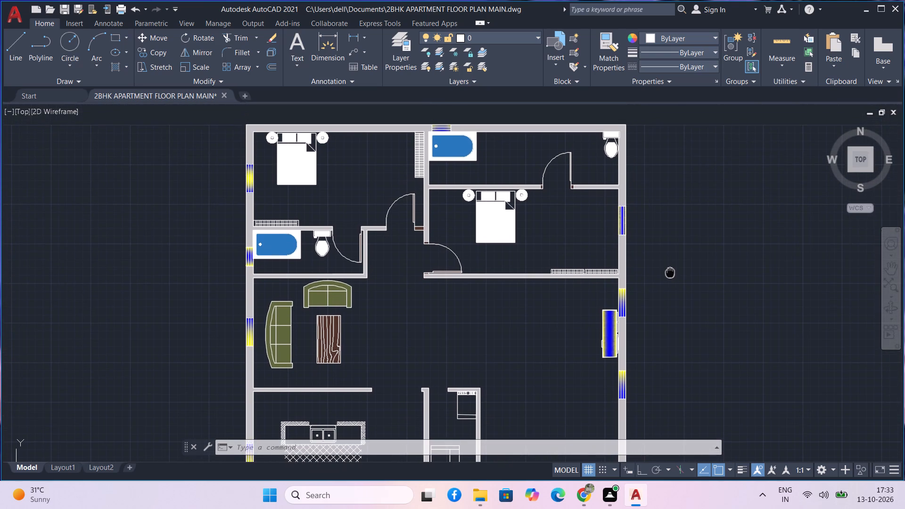
middle_click_drag(670, 271, 666, 151)
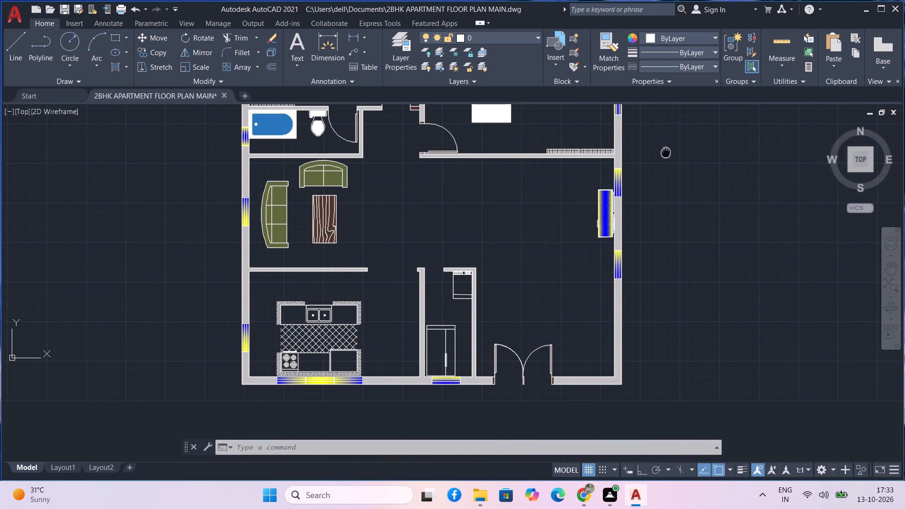
middle_click_drag(666, 151, 667, 180)
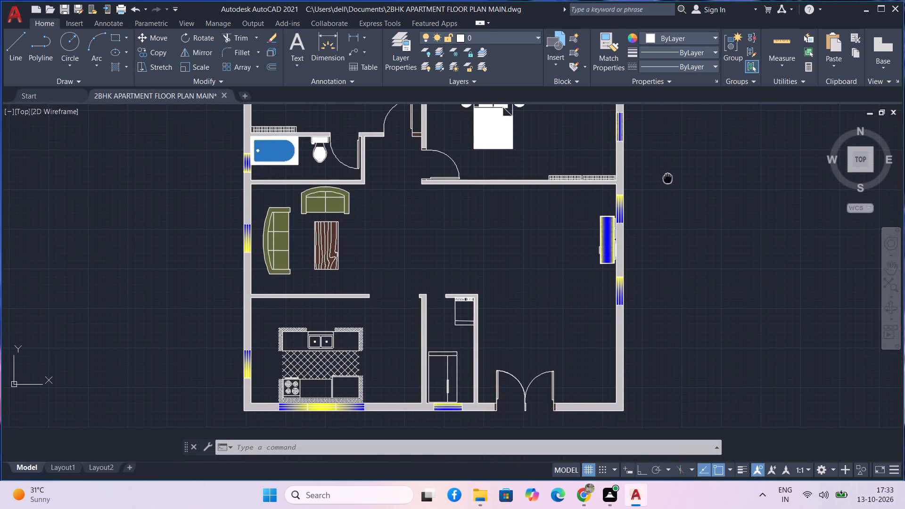
middle_click_drag(667, 180, 679, 246)
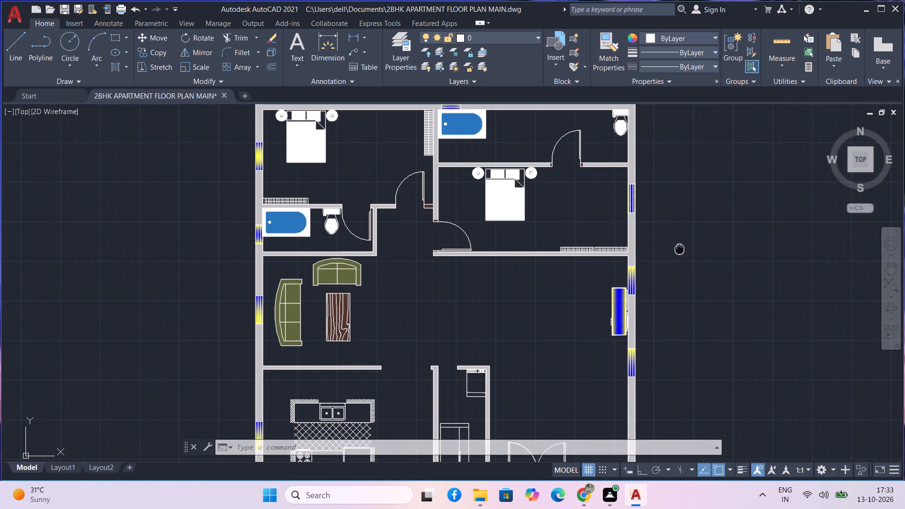
middle_click_drag(679, 246, 678, 231)
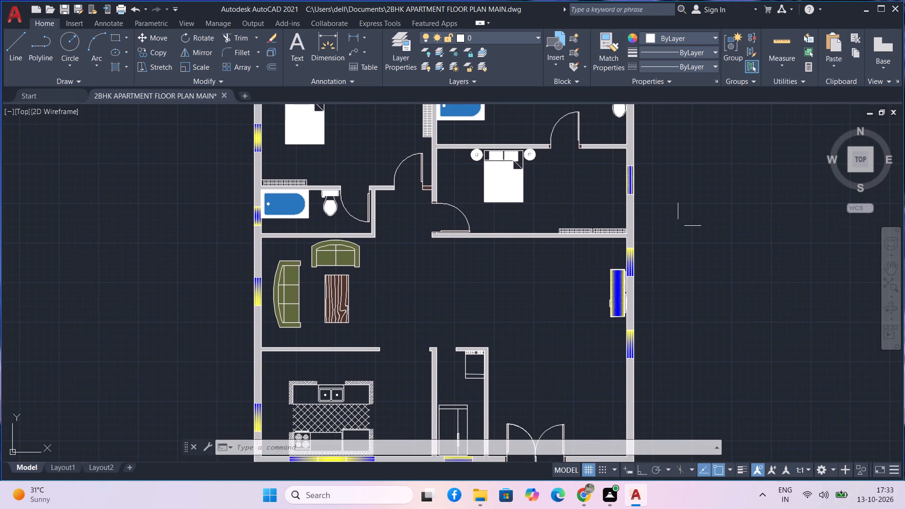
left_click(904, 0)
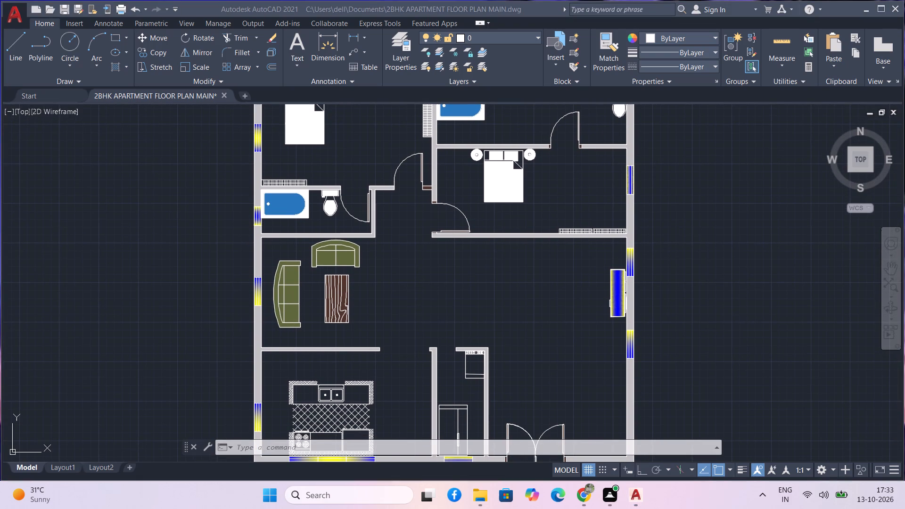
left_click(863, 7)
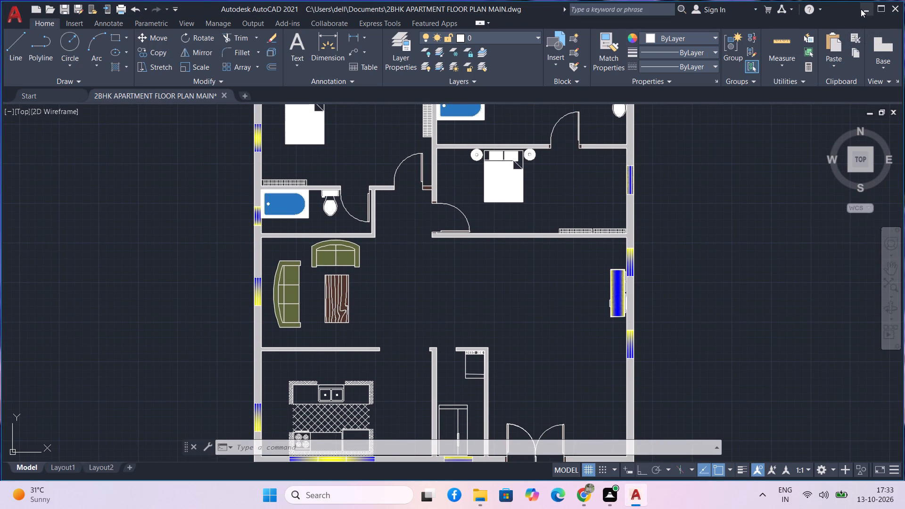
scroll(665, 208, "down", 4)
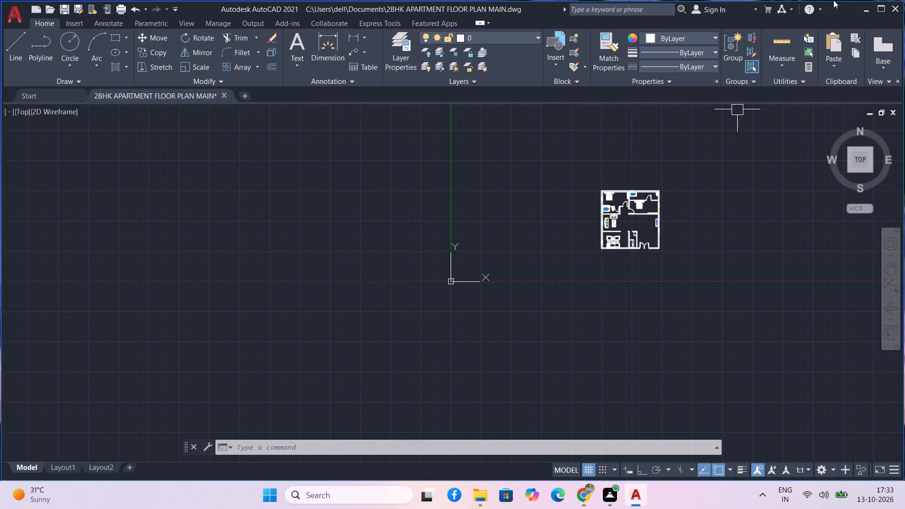
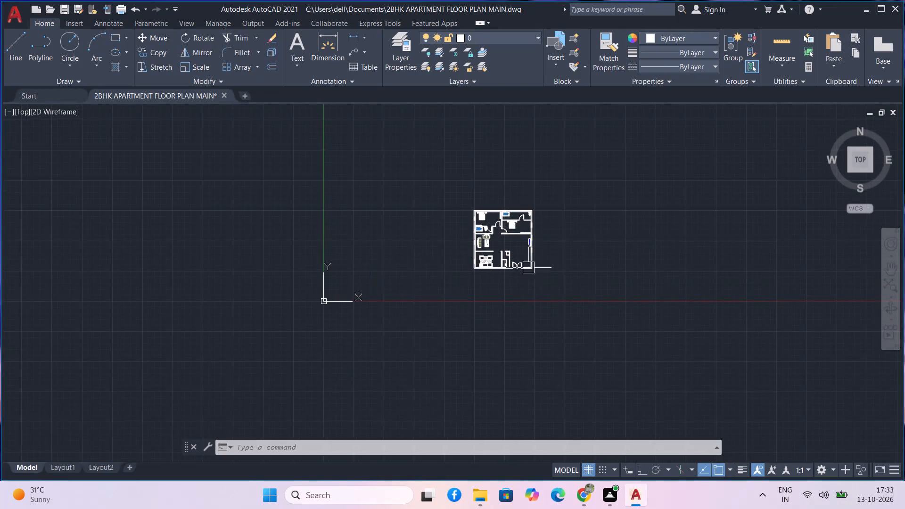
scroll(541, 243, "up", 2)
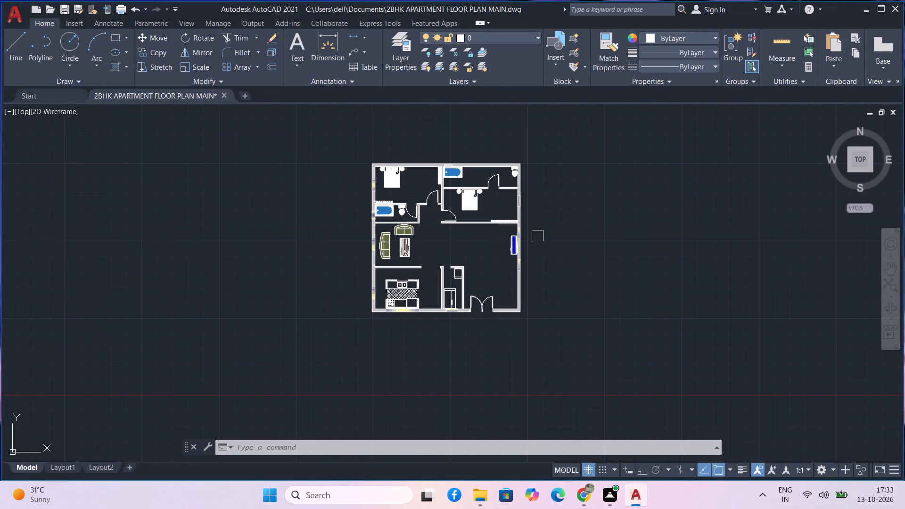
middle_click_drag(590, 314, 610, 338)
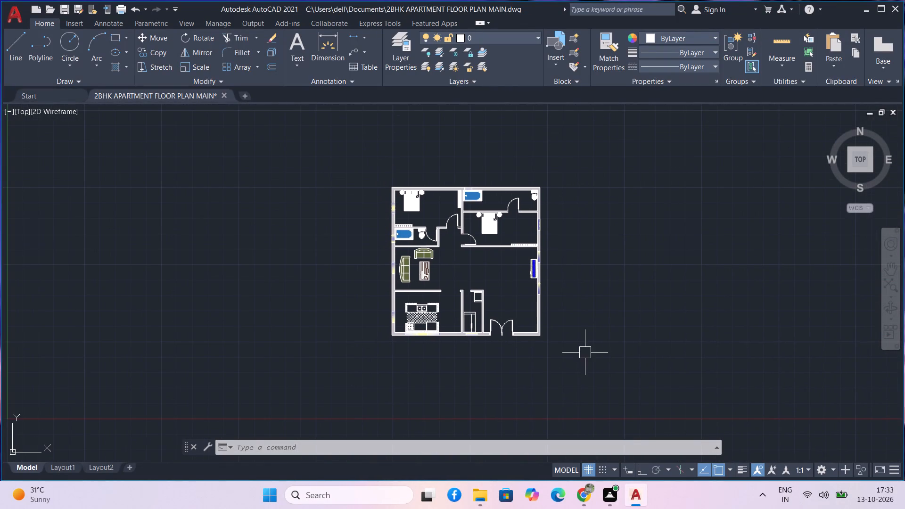